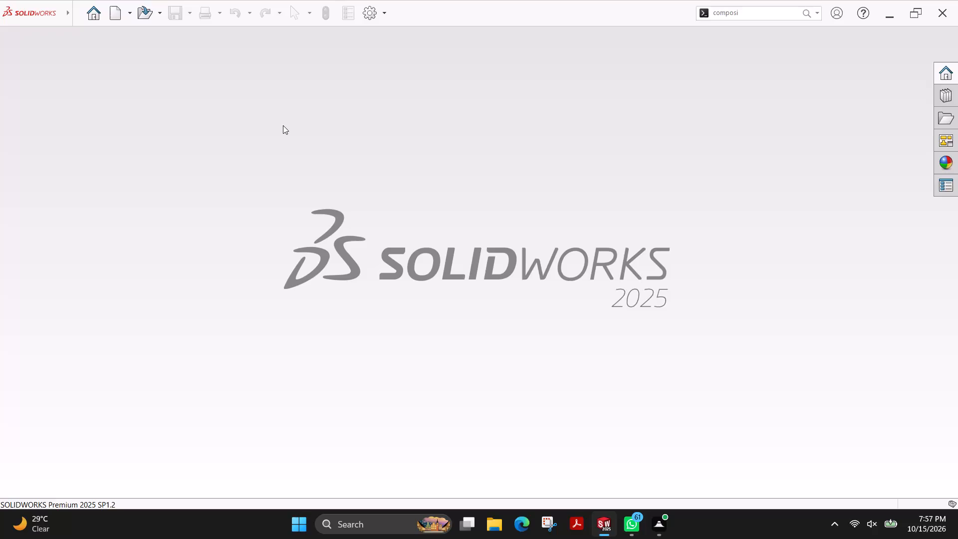
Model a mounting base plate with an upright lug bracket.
Create a new part document and maximise its window.
{"action": "left_click", "coordinate": [130, 13]}
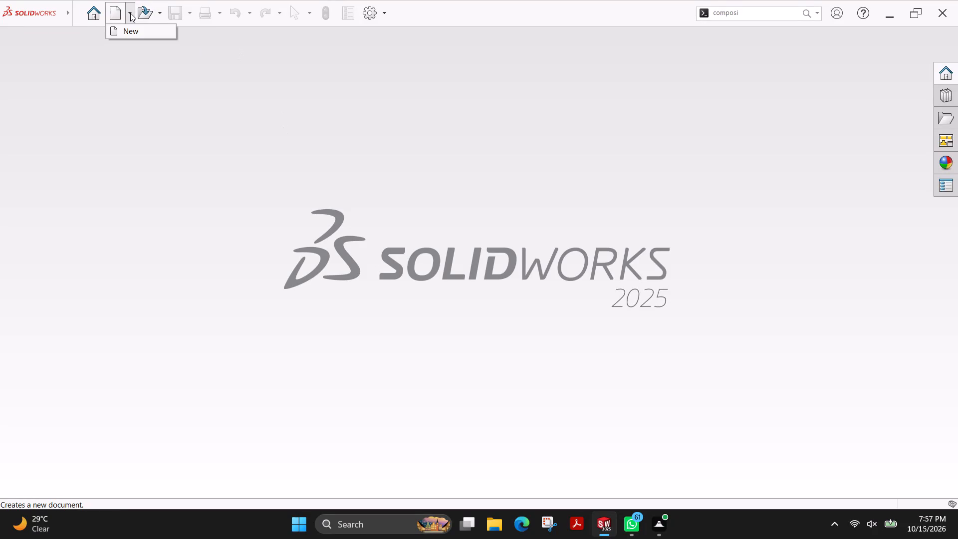
{"action": "left_click", "coordinate": [119, 32]}
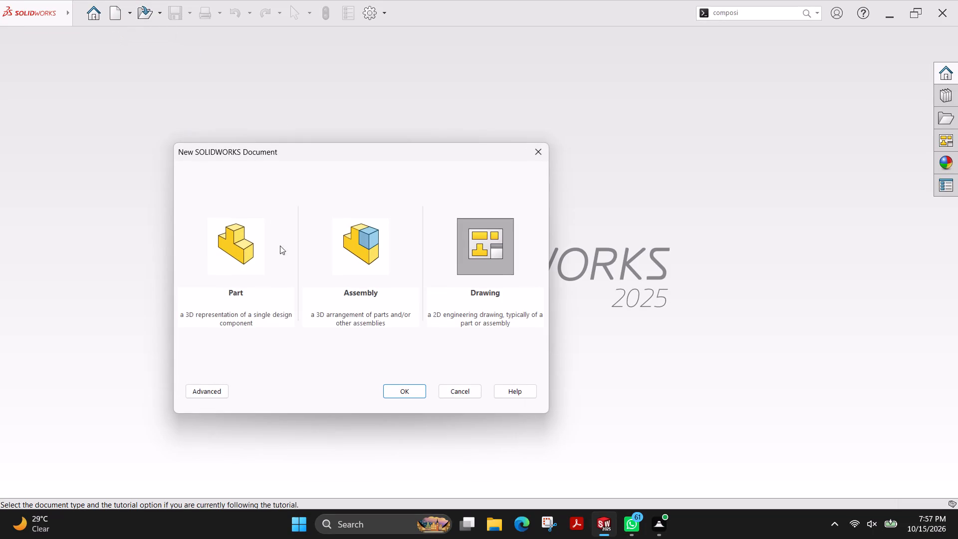
{"action": "left_click", "coordinate": [277, 246]}
{"action": "left_click", "coordinate": [226, 249]}
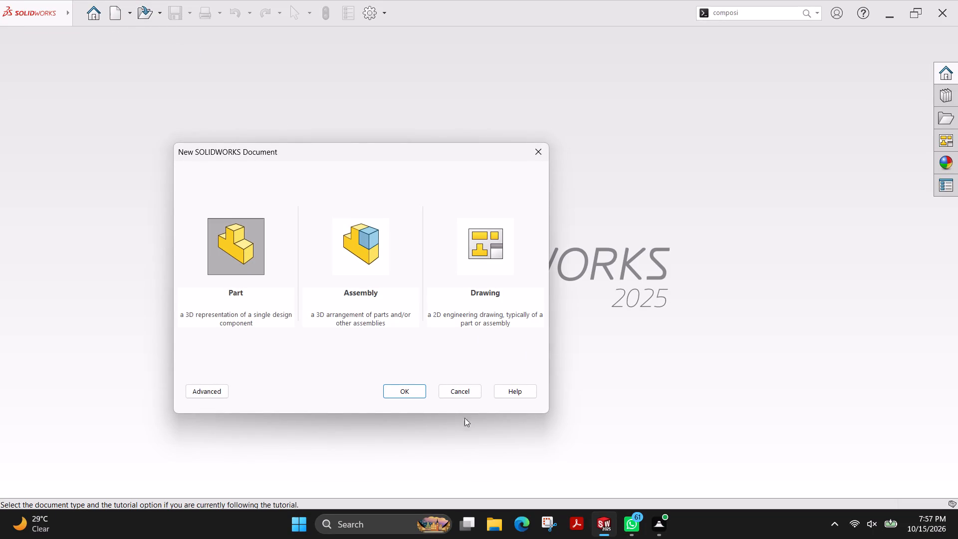
{"action": "left_click", "coordinate": [391, 390]}
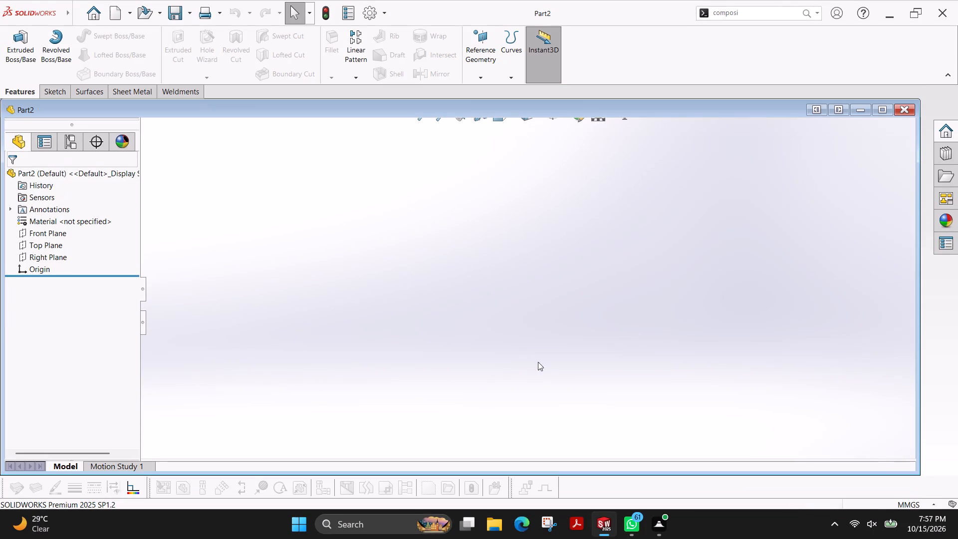
{"action": "left_click", "coordinate": [885, 108]}
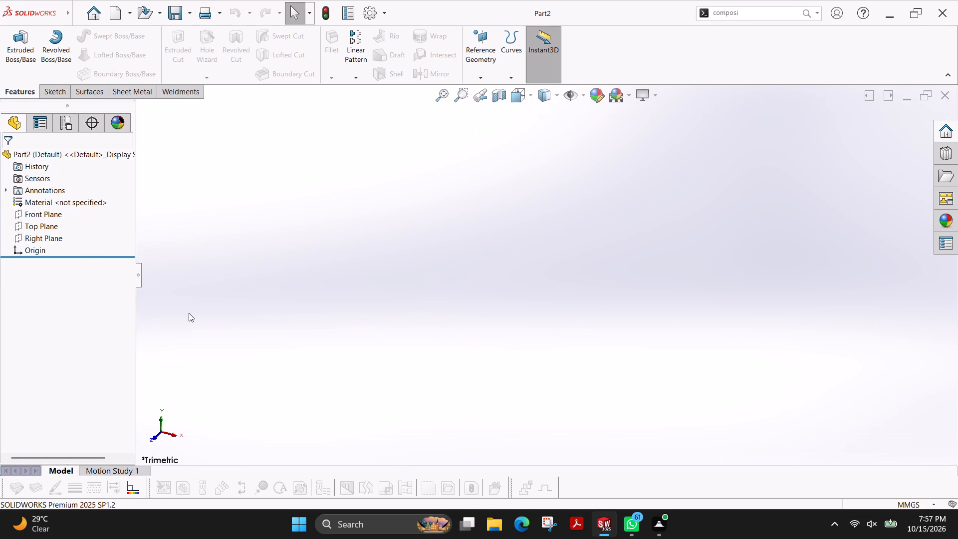
Start a sketch on the Top Plane and draw a center rectangle about 204 mm wide, centred on the origin.
{"action": "left_click", "coordinate": [38, 223]}
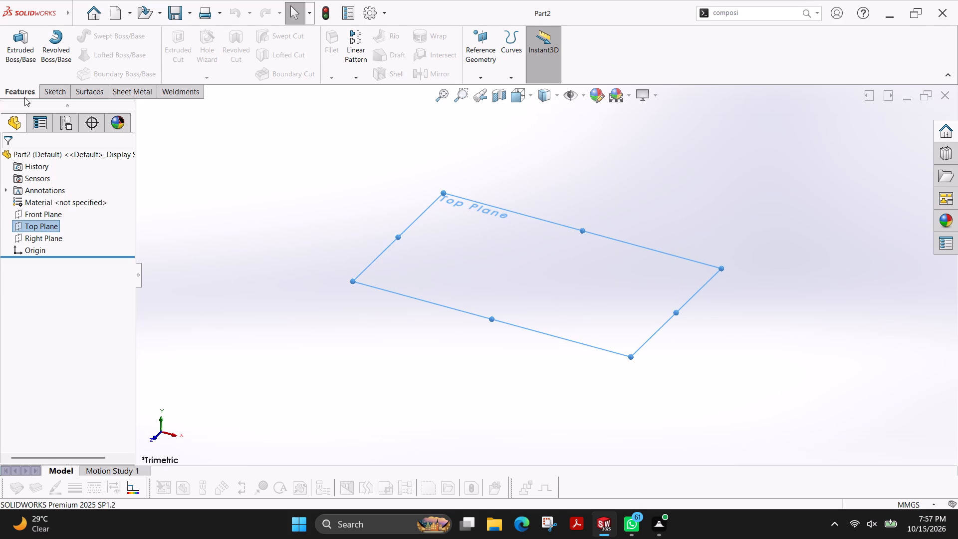
{"action": "left_click", "coordinate": [40, 88]}
{"action": "left_click", "coordinate": [13, 53]}
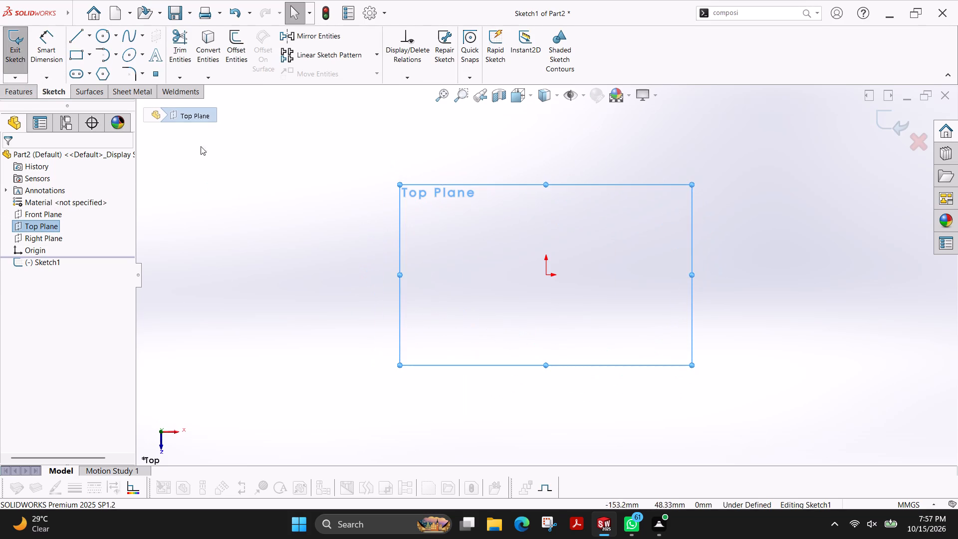
{"action": "left_click", "coordinate": [90, 60]}
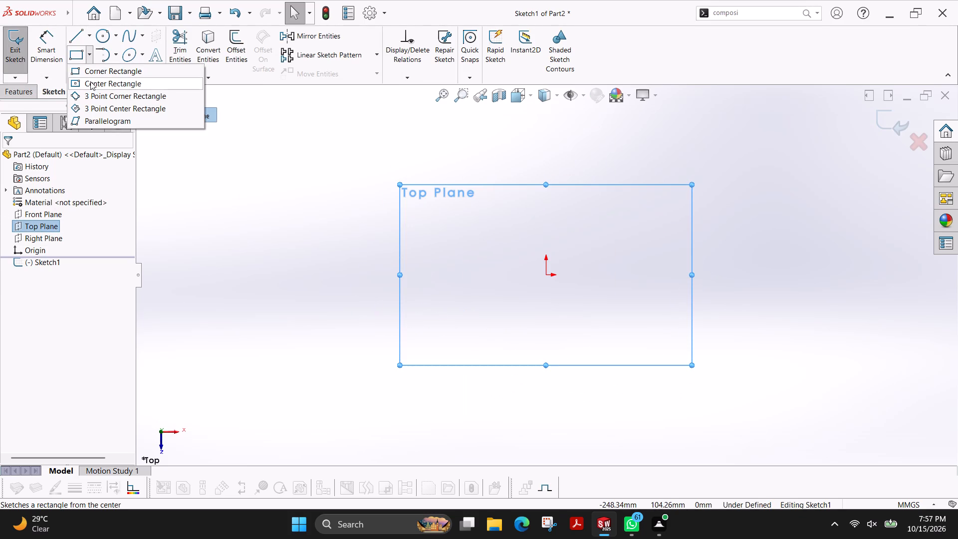
{"action": "left_click", "coordinate": [91, 83]}
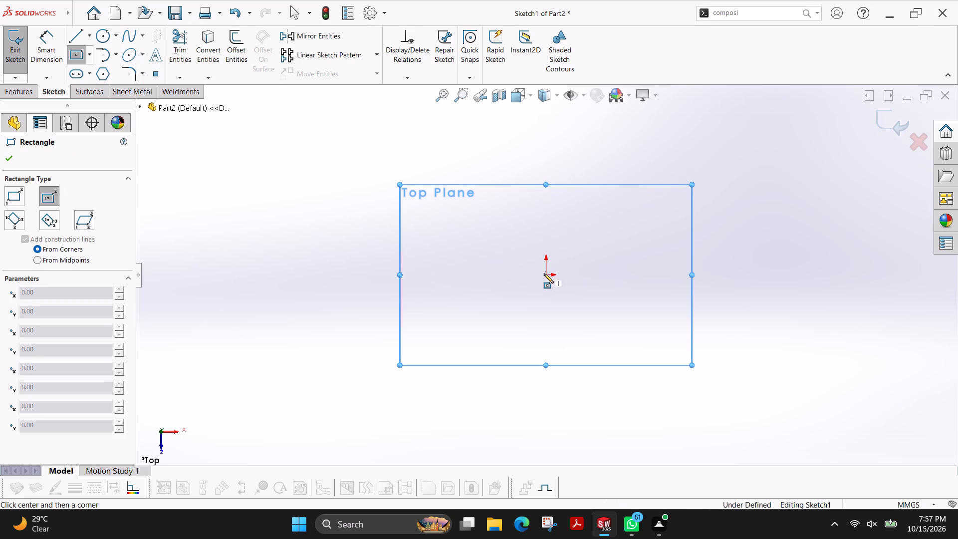
{"action": "left_click", "coordinate": [546, 274]}
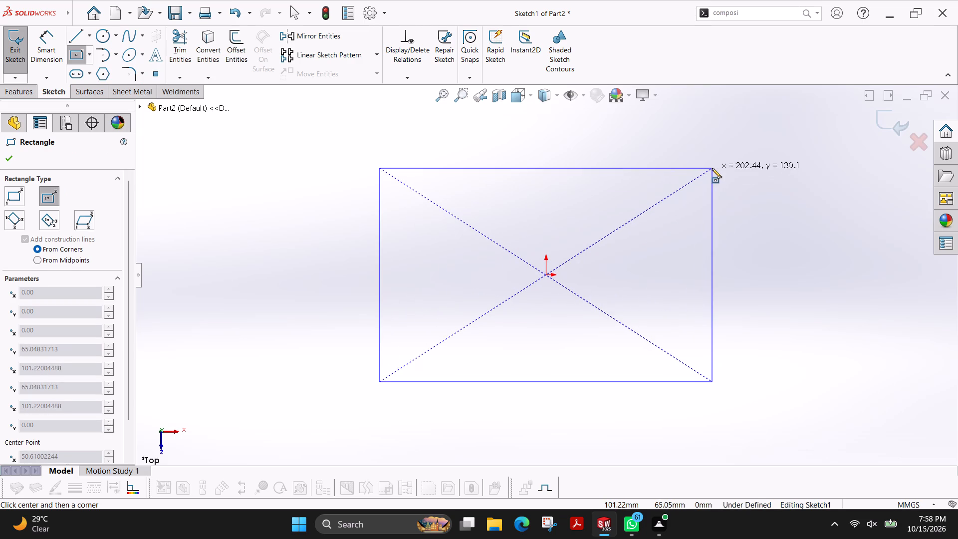
{"action": "left_click", "coordinate": [713, 181]}
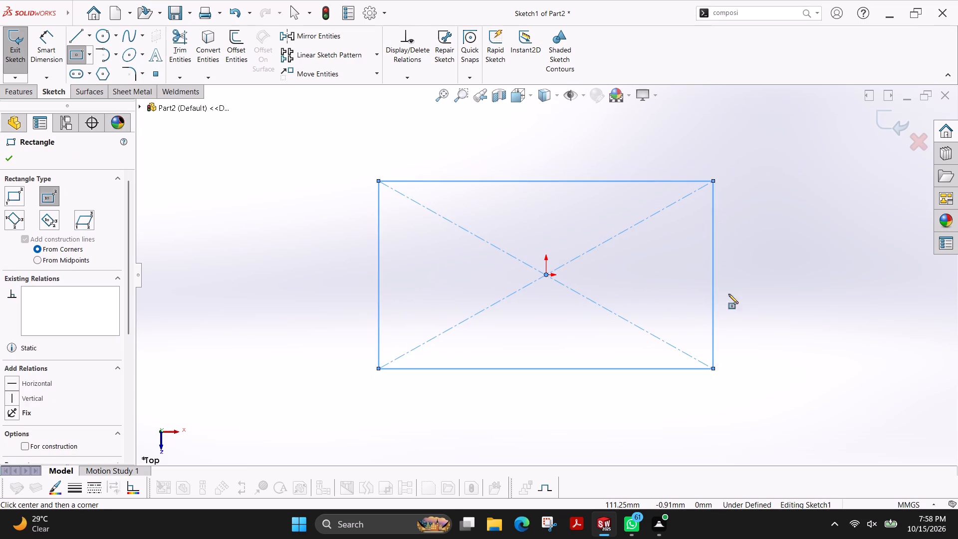
Dimension the rectangle's upper horizontal edge and set its length to 300 mm.
{"action": "left_click", "coordinate": [60, 44]}
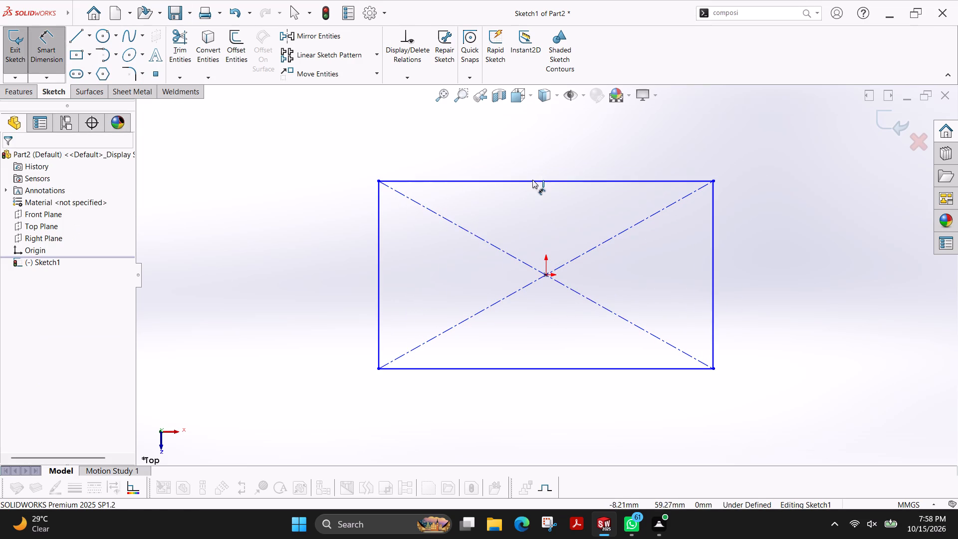
{"action": "left_click", "coordinate": [532, 180]}
{"action": "left_click", "coordinate": [531, 159]}
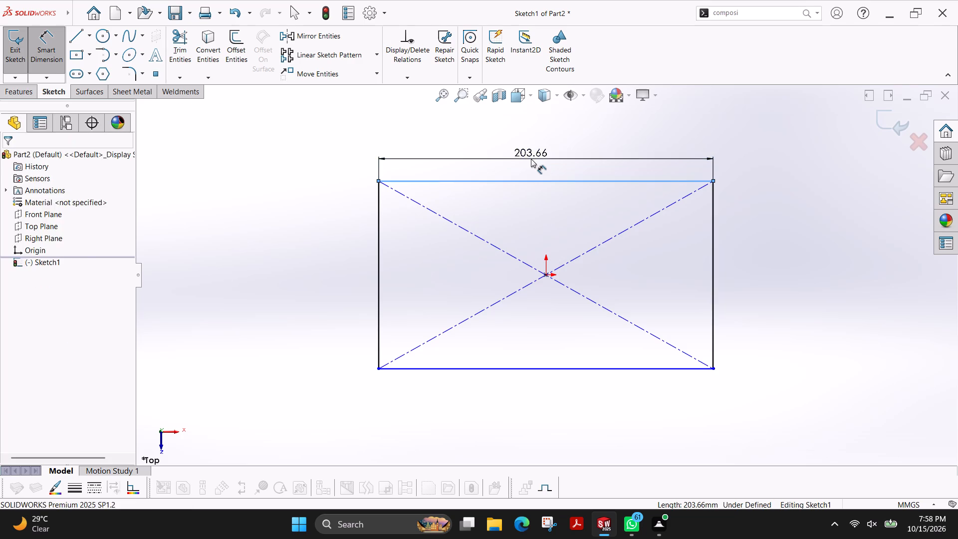
{"action": "type", "text": "30"}
{"action": "key", "text": "Return"}
{"action": "key", "text": "Return"}
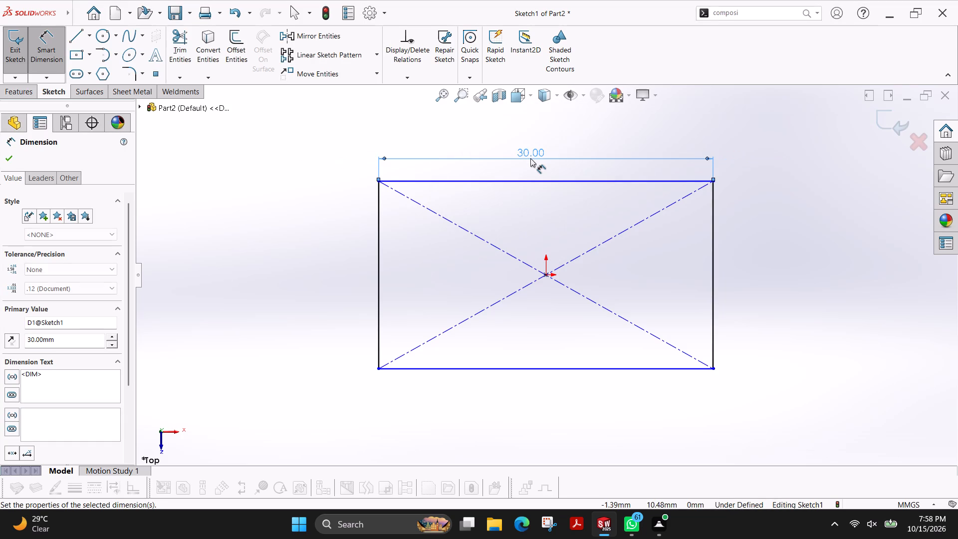
{"action": "double_click", "coordinate": [533, 152]}
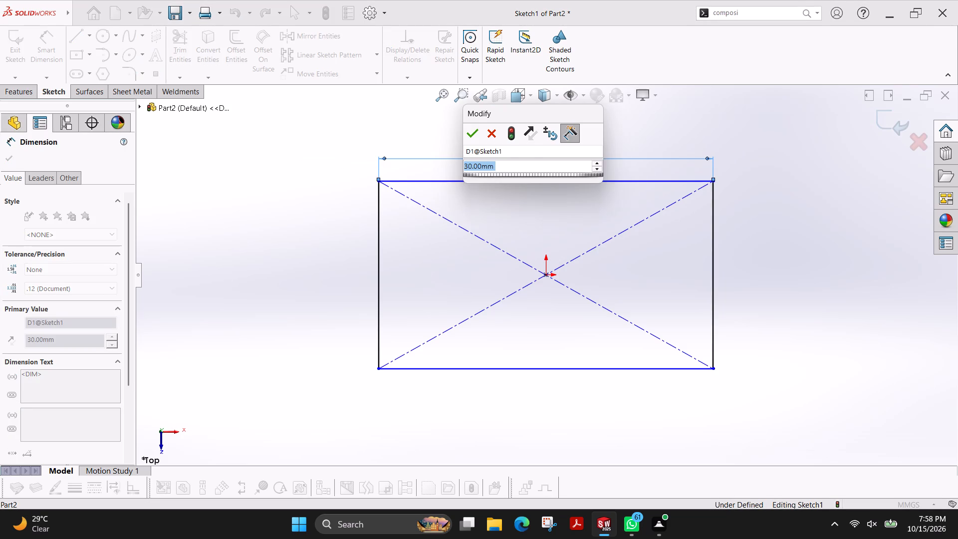
{"action": "type", "text": "300"}
{"action": "key", "text": "Return"}
Dimension the rectangle's left vertical edge and set its length to 175 mm.
{"action": "scroll", "coordinate": [496, 244], "scroll_direction": "up", "scroll_amount": 12}
{"action": "scroll", "coordinate": [358, 283], "scroll_direction": "down", "scroll_amount": 4}
{"action": "scroll", "coordinate": [411, 257], "scroll_direction": "down", "scroll_amount": 3}
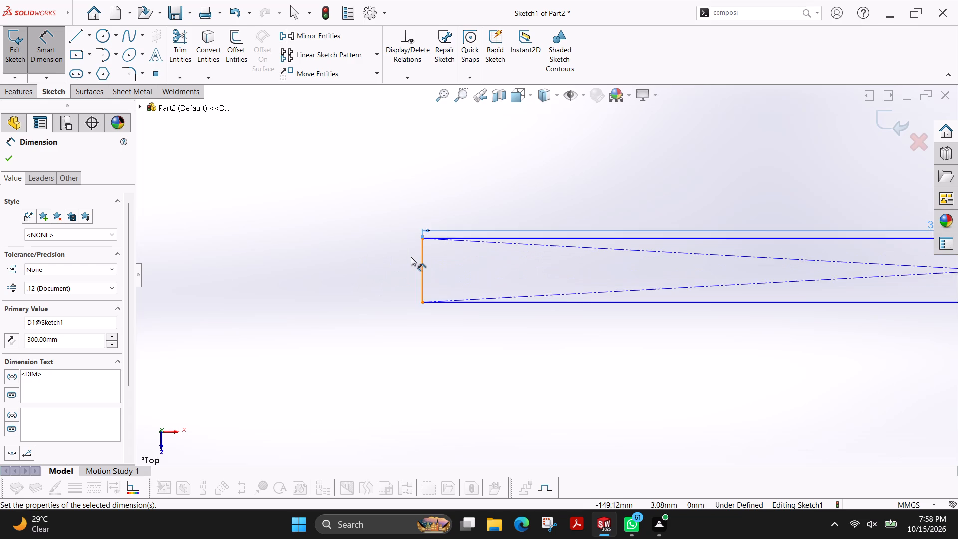
{"action": "left_click", "coordinate": [432, 269]}
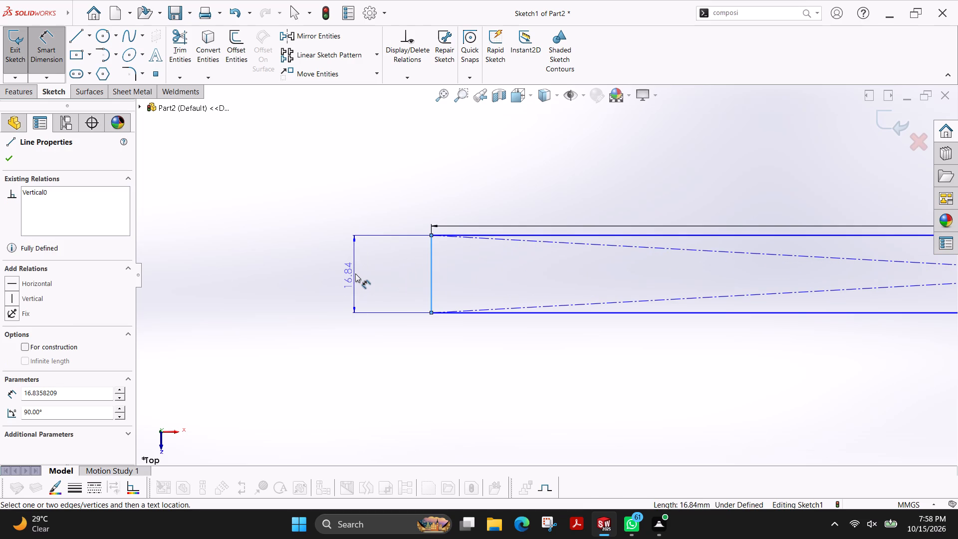
{"action": "left_click", "coordinate": [355, 273]}
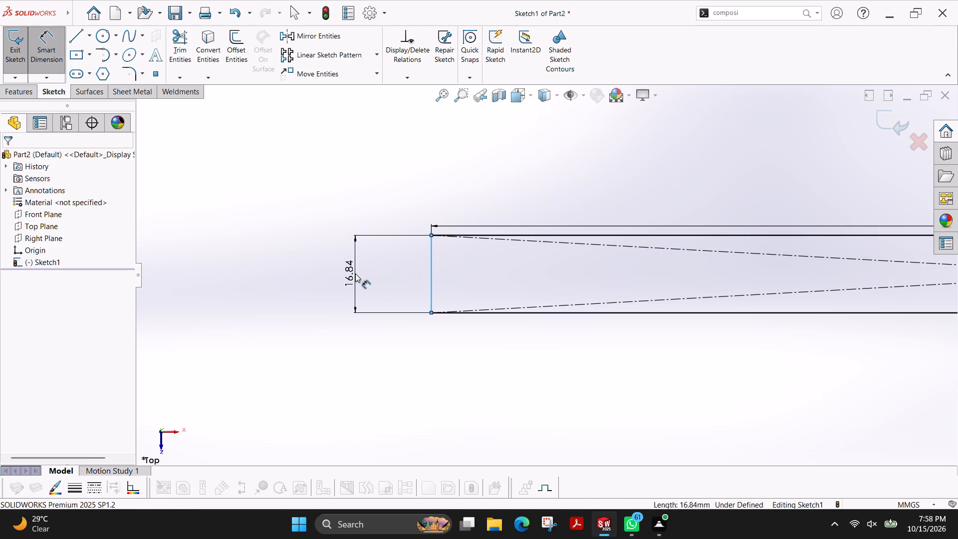
{"action": "type", "text": "175"}
{"action": "key", "text": "Return"}
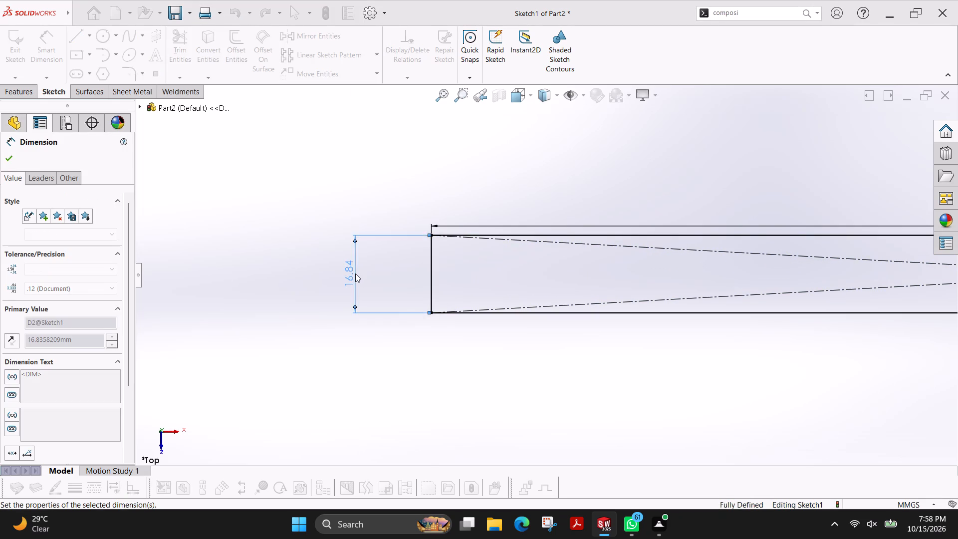
Move the 300 mm and 175 mm dimensions farther away from the rectangle's edges.
{"action": "scroll", "coordinate": [597, 322], "scroll_direction": "up", "scroll_amount": 9}
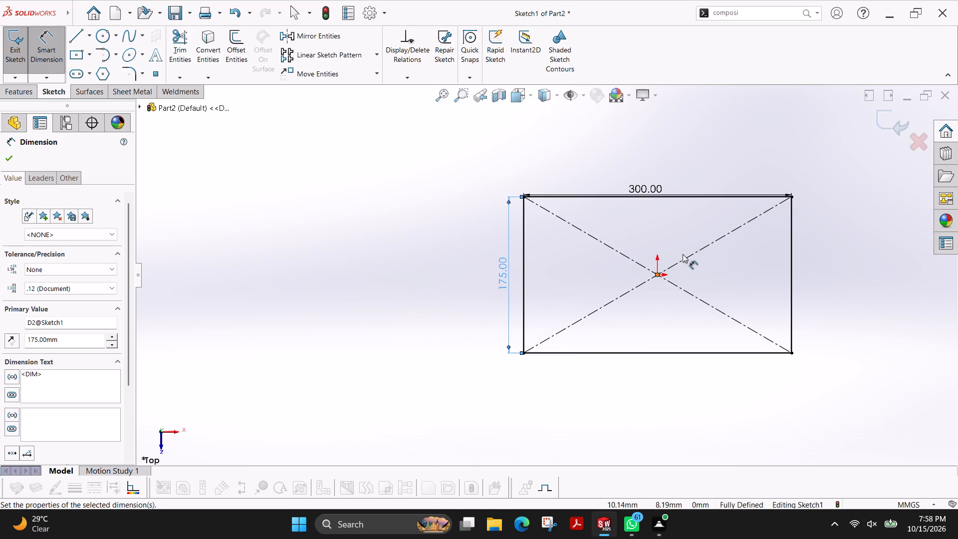
{"action": "scroll", "coordinate": [685, 252], "scroll_direction": "down", "scroll_amount": 3}
{"action": "left_click_drag", "start_coordinate": [607, 151], "coordinate": [605, 120]}
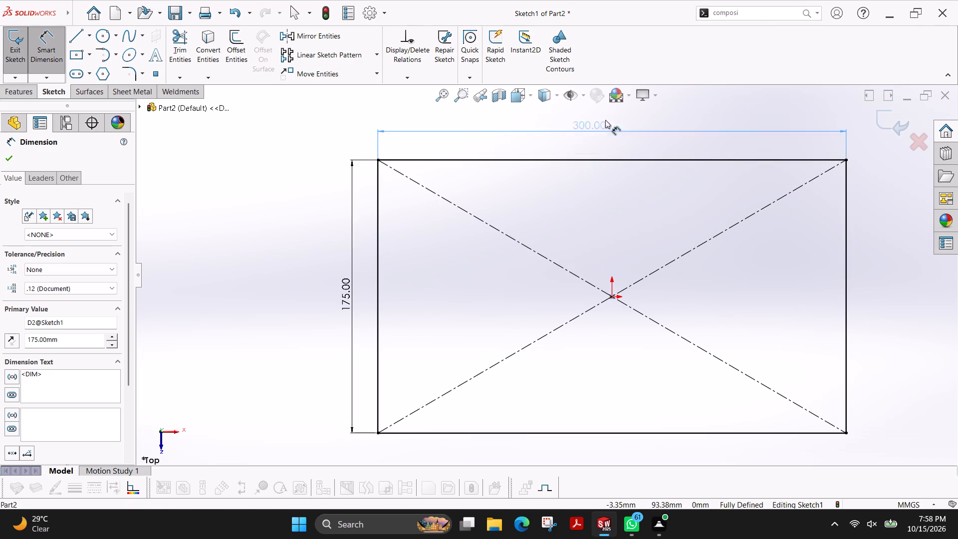
{"action": "left_click_drag", "start_coordinate": [605, 120], "coordinate": [605, 109]}
{"action": "left_click_drag", "start_coordinate": [353, 339], "coordinate": [321, 346]}
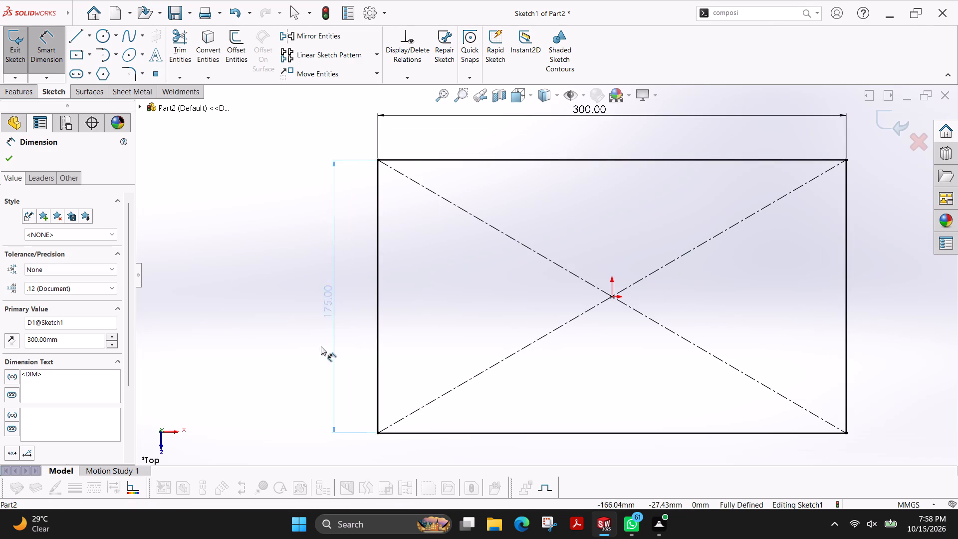
{"action": "left_click_drag", "start_coordinate": [321, 346], "coordinate": [318, 346]}
Apply 20 mm sketch fillets to all four corners of the rectangle.
{"action": "scroll", "coordinate": [723, 335], "scroll_direction": "up", "scroll_amount": 1}
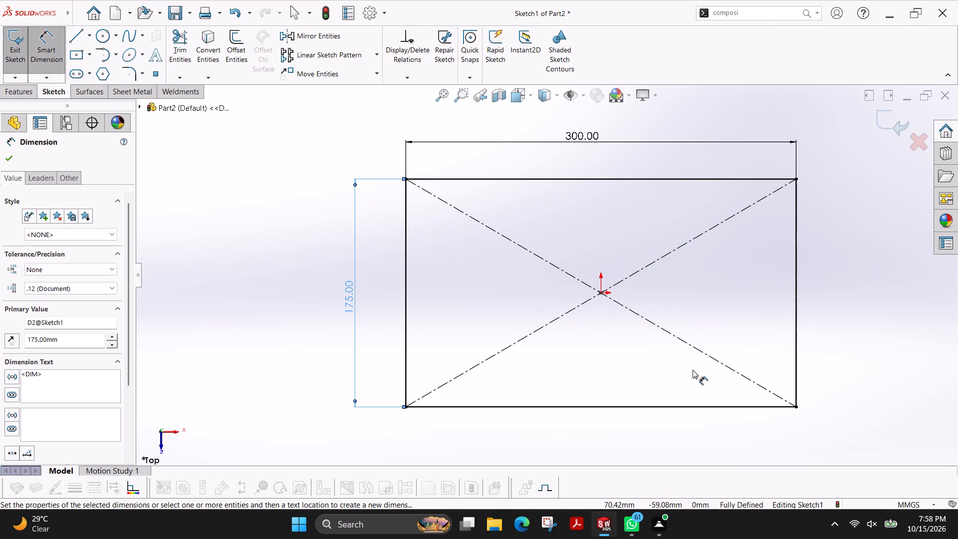
{"action": "scroll", "coordinate": [680, 359], "scroll_direction": "down", "scroll_amount": 2}
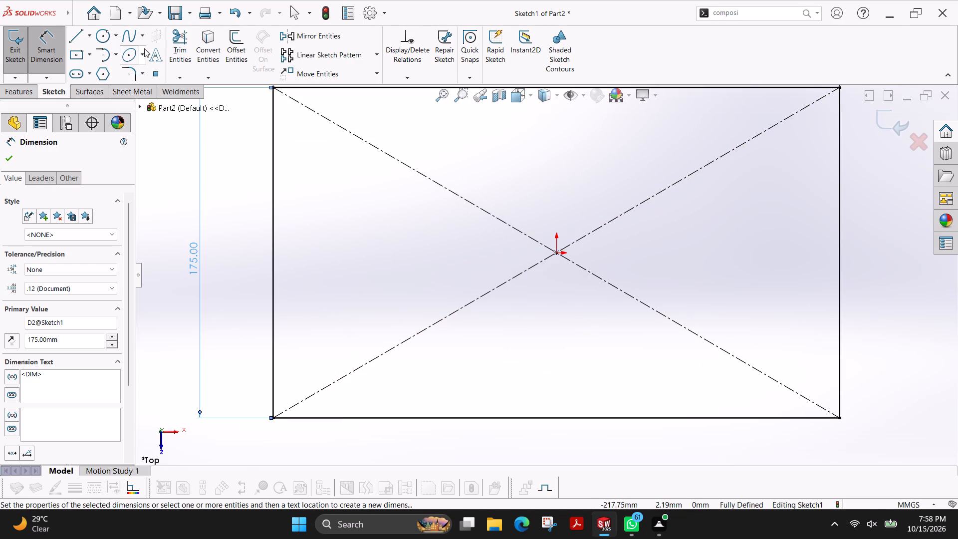
{"action": "left_click", "coordinate": [134, 74]}
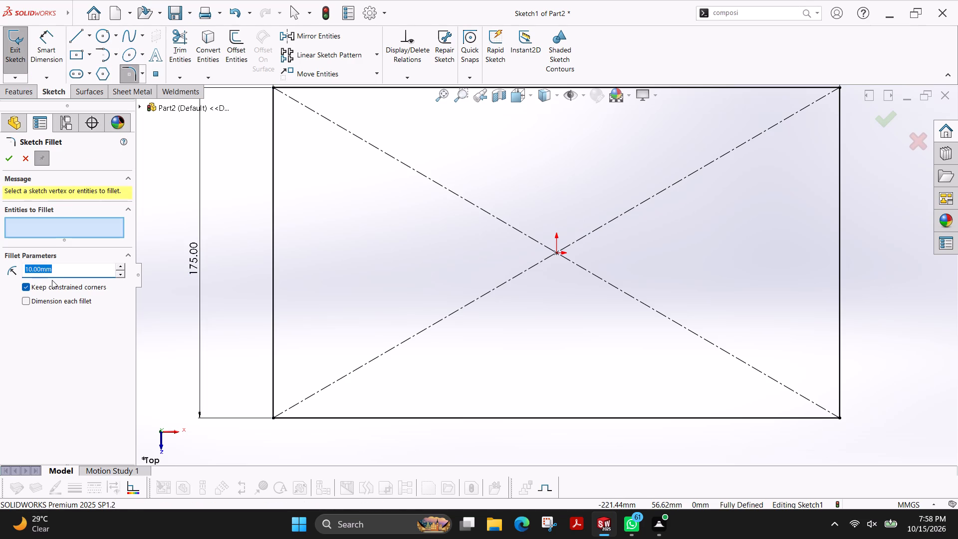
{"action": "key", "text": "2"}
{"action": "key", "text": "0"}
{"action": "key", "text": "Return"}
{"action": "scroll", "coordinate": [296, 114], "scroll_direction": "up", "scroll_amount": 1}
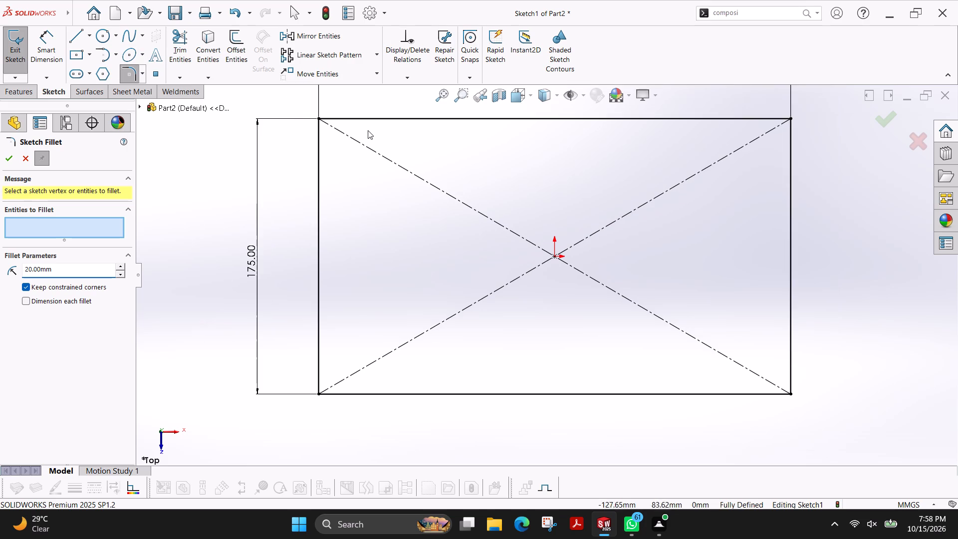
{"action": "left_click", "coordinate": [375, 118]}
{"action": "left_click", "coordinate": [319, 181]}
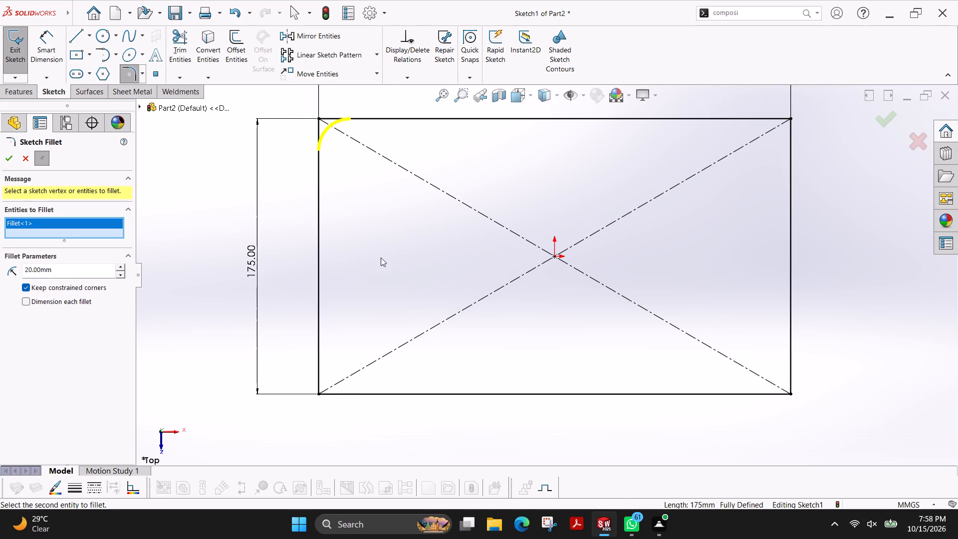
{"action": "left_click", "coordinate": [315, 364]}
{"action": "left_click", "coordinate": [316, 362]}
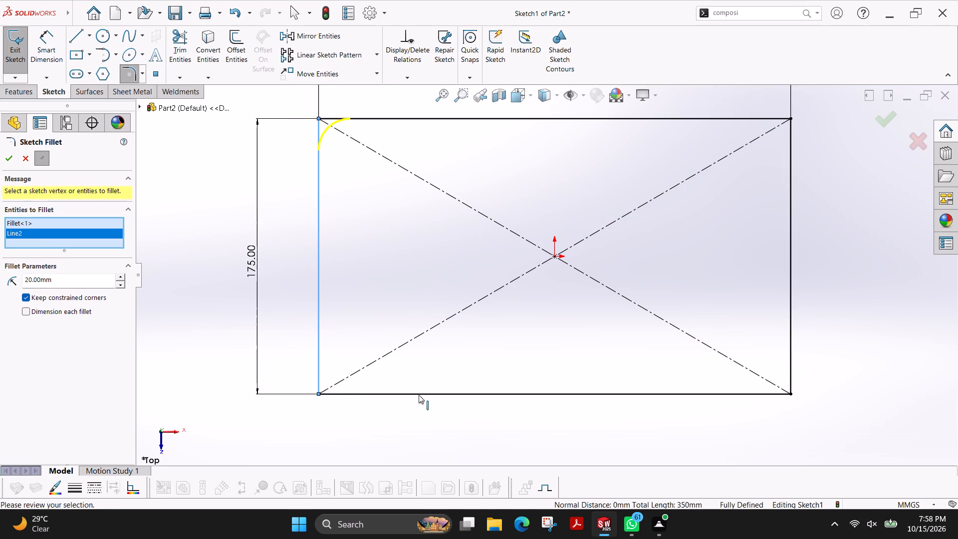
{"action": "left_click", "coordinate": [427, 394]}
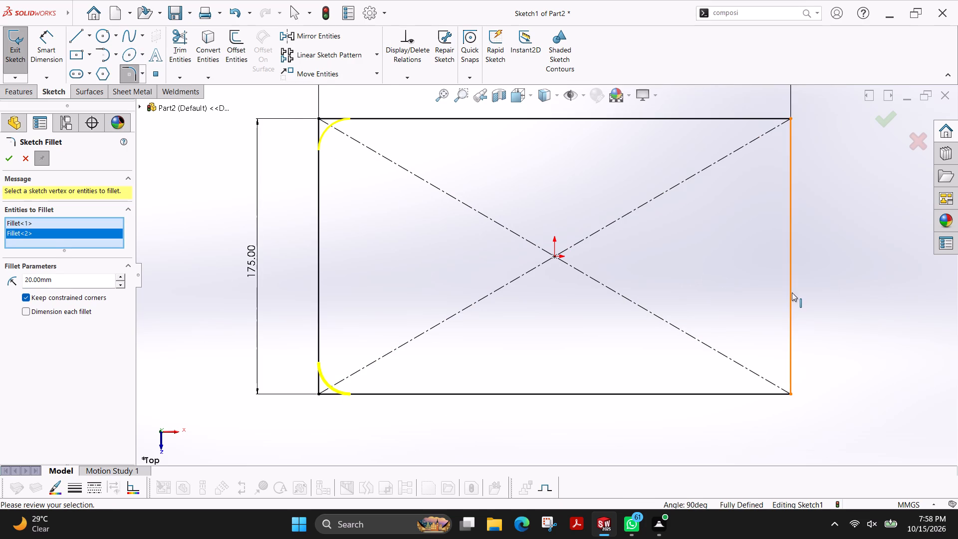
{"action": "left_click", "coordinate": [792, 293]}
{"action": "left_click", "coordinate": [714, 397]}
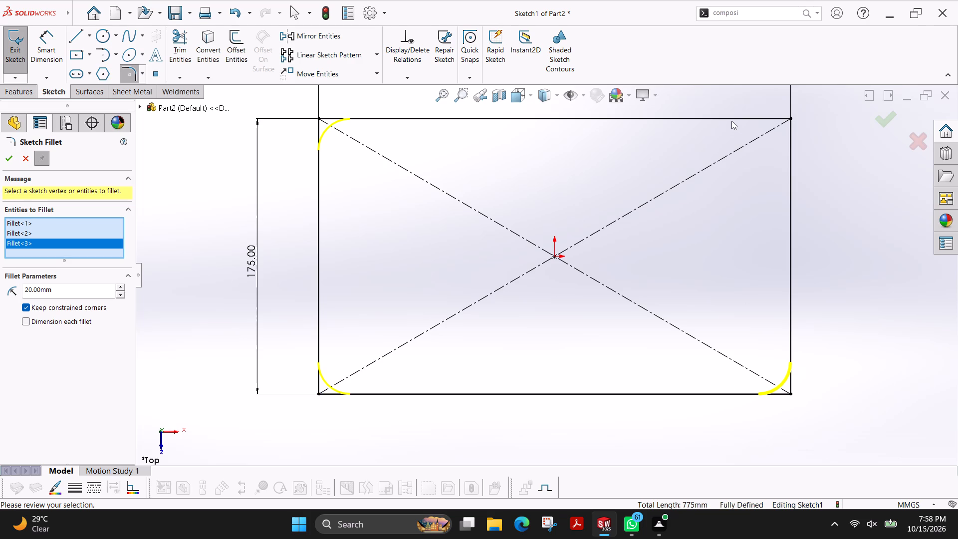
{"action": "left_click", "coordinate": [730, 120]}
{"action": "left_click", "coordinate": [788, 175]}
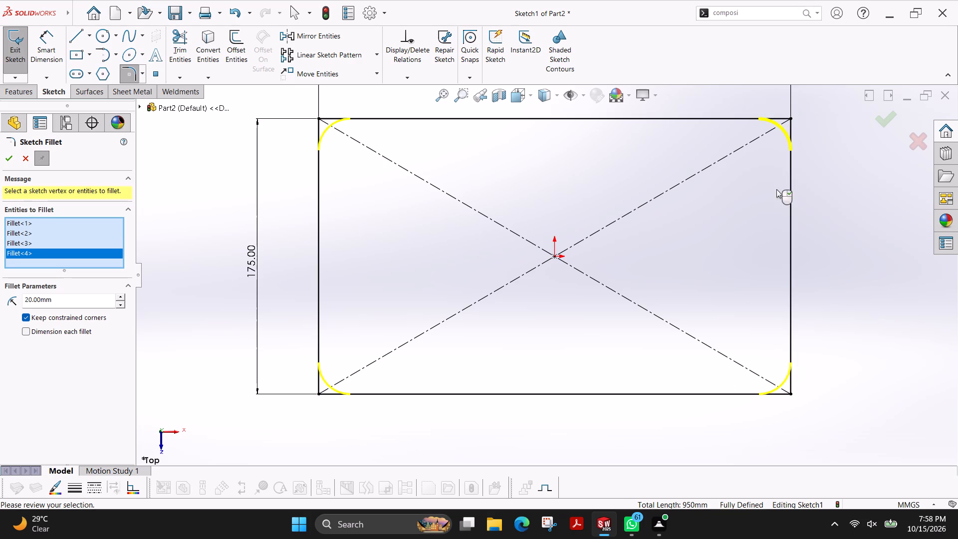
{"action": "left_click", "coordinate": [7, 162]}
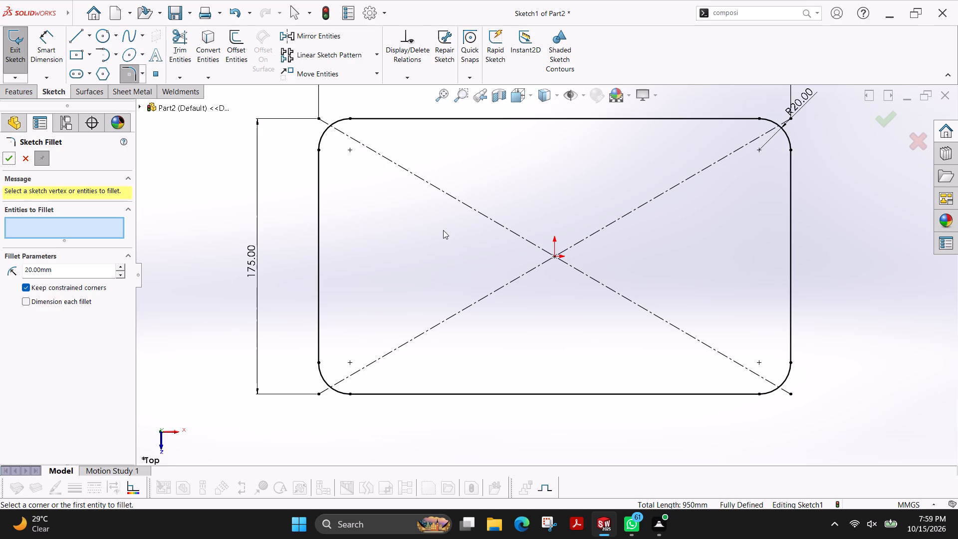
Power-trim the diagonal construction lines inside the rectangle and the leftover stub outside its upper-left rounded corner.
{"action": "scroll", "coordinate": [443, 230], "scroll_direction": "up", "scroll_amount": 2}
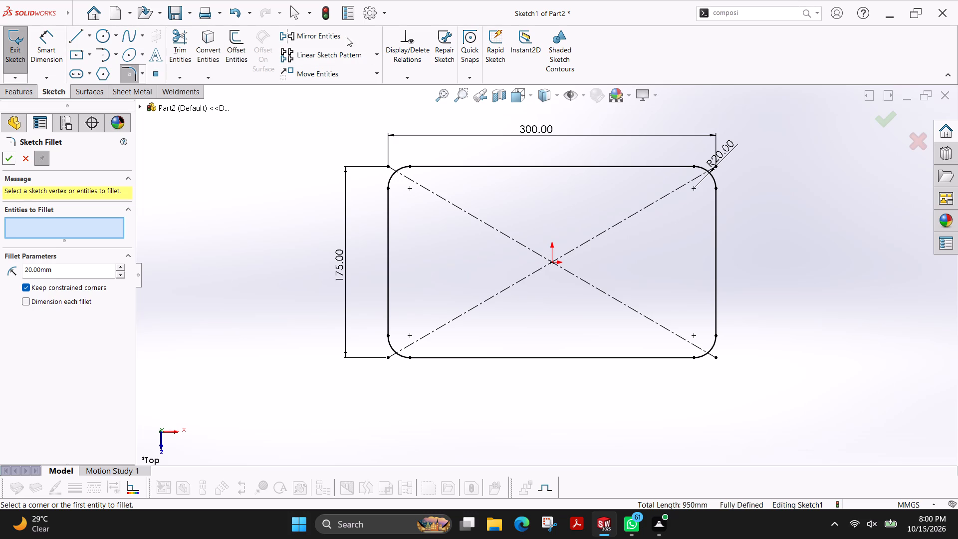
{"action": "left_click", "coordinate": [180, 41]}
{"action": "left_click_drag", "start_coordinate": [517, 202], "coordinate": [530, 212]}
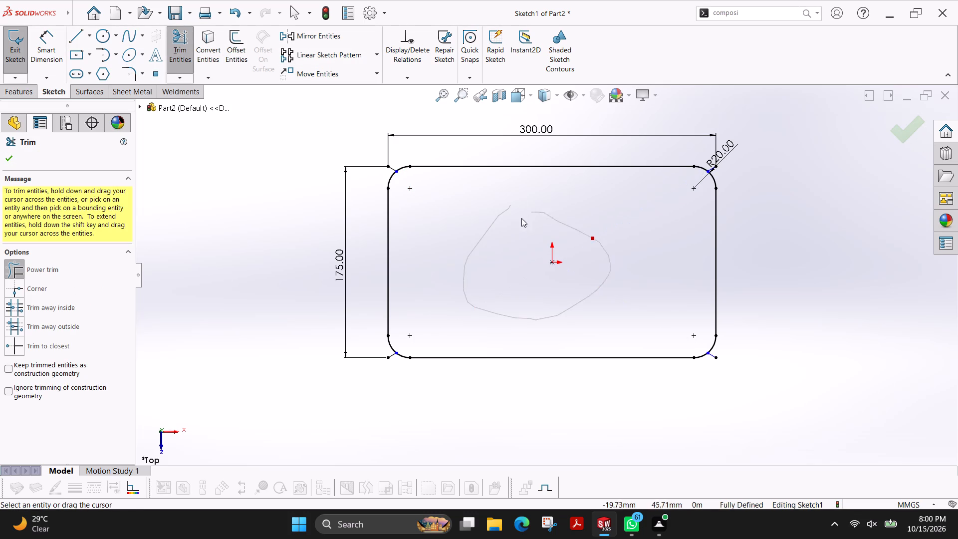
{"action": "scroll", "coordinate": [465, 213], "scroll_direction": "down", "scroll_amount": 4}
{"action": "left_click_drag", "start_coordinate": [339, 128], "coordinate": [304, 153]}
{"action": "scroll", "coordinate": [486, 223], "scroll_direction": "up", "scroll_amount": 3}
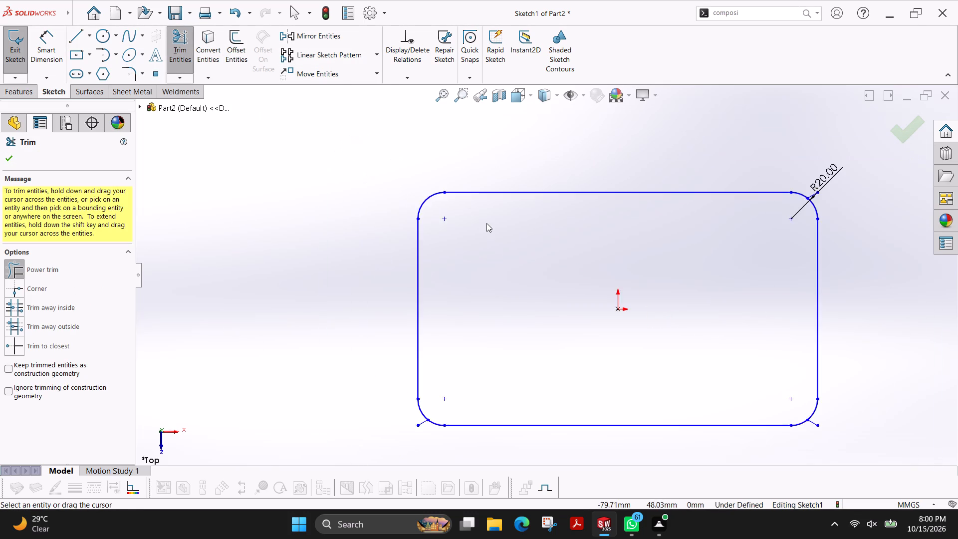
Remove the leftover construction-line stub at the rectangle's lower-left rounded corner.
{"action": "scroll", "coordinate": [486, 223], "scroll_direction": "up", "scroll_amount": 3}
{"action": "scroll", "coordinate": [477, 349], "scroll_direction": "down", "scroll_amount": 3}
{"action": "left_click_drag", "start_coordinate": [480, 352], "coordinate": [501, 376]}
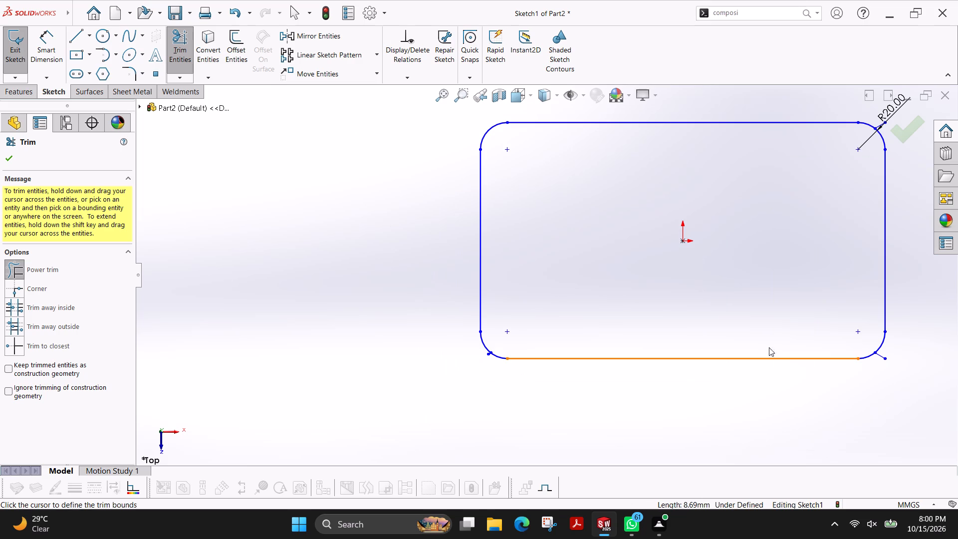
{"action": "scroll", "coordinate": [881, 362], "scroll_direction": "down", "scroll_amount": 3}
{"action": "scroll", "coordinate": [170, 331], "scroll_direction": "down", "scroll_amount": 3}
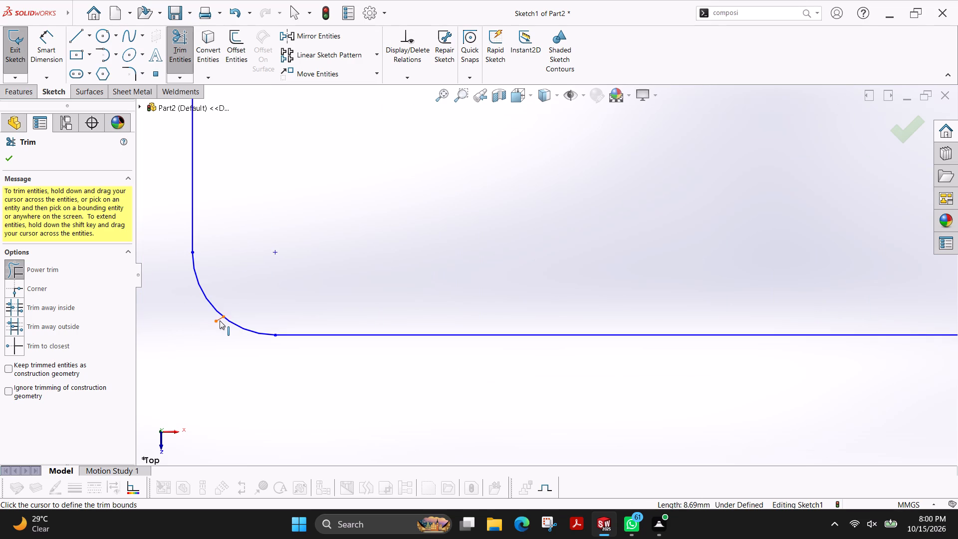
{"action": "left_click", "coordinate": [220, 320]}
{"action": "key", "text": "Delete"}
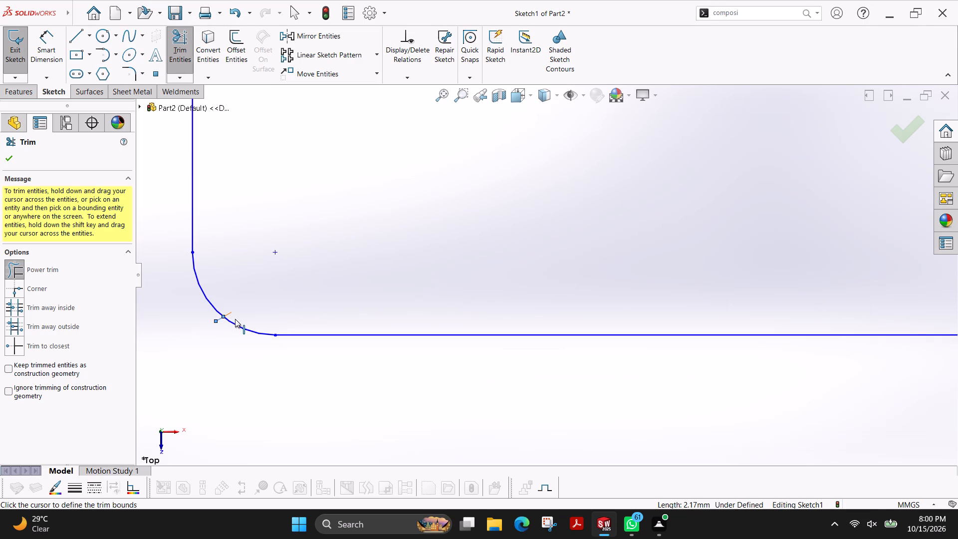
{"action": "key", "text": "Escape"}
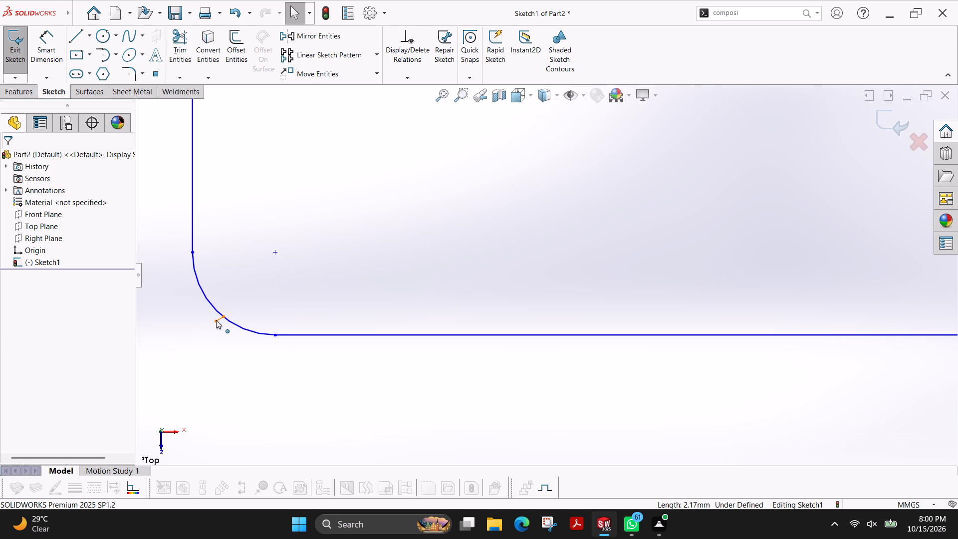
{"action": "left_click", "coordinate": [221, 320]}
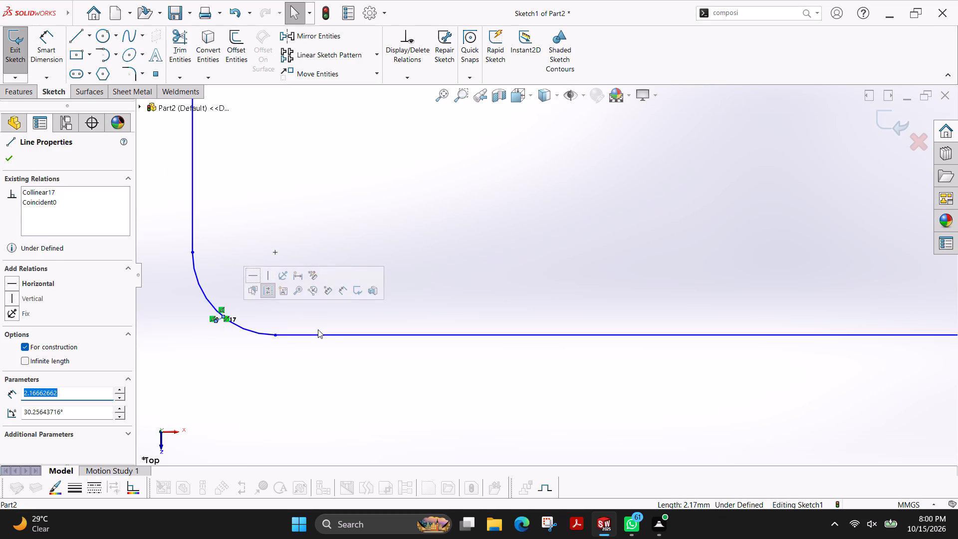
{"action": "key", "text": "Delete"}
Delete the leftover construction-line stubs at the rectangle's lower-right and upper-right rounded corners.
{"action": "scroll", "coordinate": [368, 322], "scroll_direction": "down", "scroll_amount": 3}
{"action": "scroll", "coordinate": [376, 307], "scroll_direction": "up", "scroll_amount": 9}
{"action": "scroll", "coordinate": [884, 251], "scroll_direction": "up", "scroll_amount": 2}
{"action": "scroll", "coordinate": [835, 265], "scroll_direction": "down", "scroll_amount": 2}
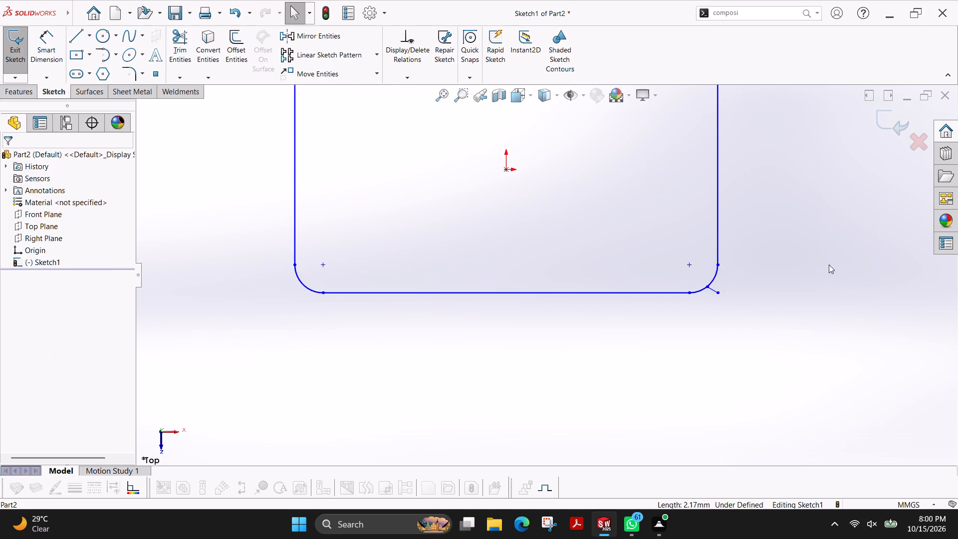
{"action": "left_click", "coordinate": [715, 290]}
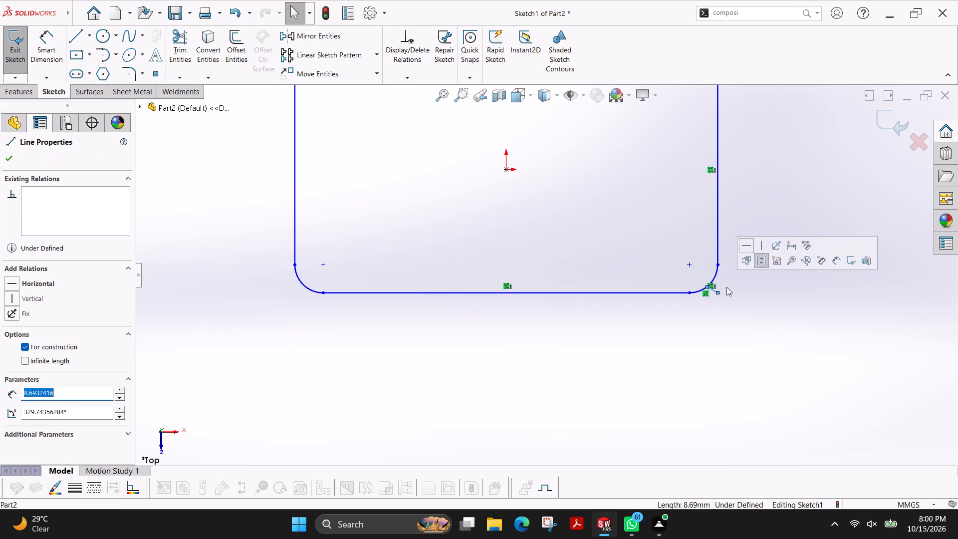
{"action": "key", "text": "Delete"}
{"action": "scroll", "coordinate": [731, 242], "scroll_direction": "up", "scroll_amount": 3}
{"action": "scroll", "coordinate": [657, 181], "scroll_direction": "down", "scroll_amount": 4}
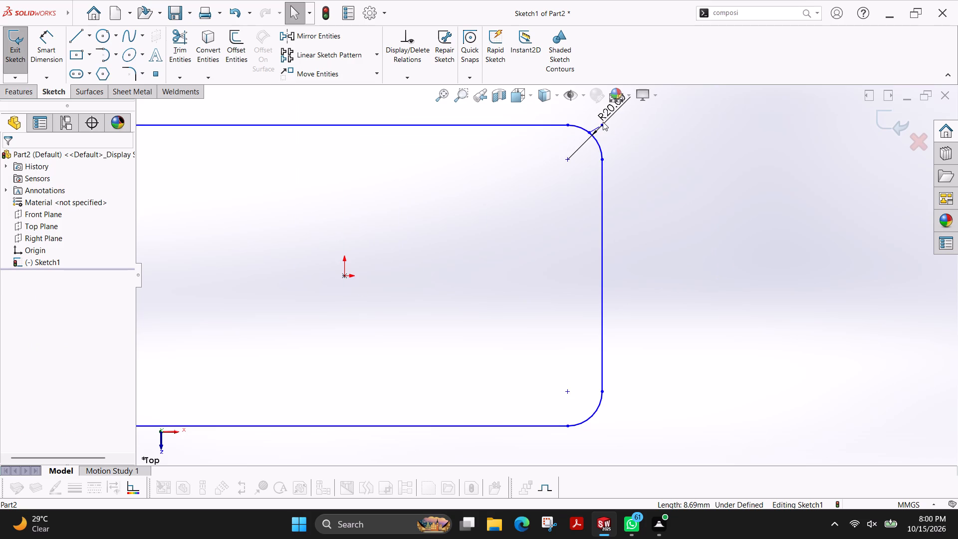
{"action": "scroll", "coordinate": [598, 125], "scroll_direction": "down", "scroll_amount": 8}
{"action": "left_click", "coordinate": [555, 251]}
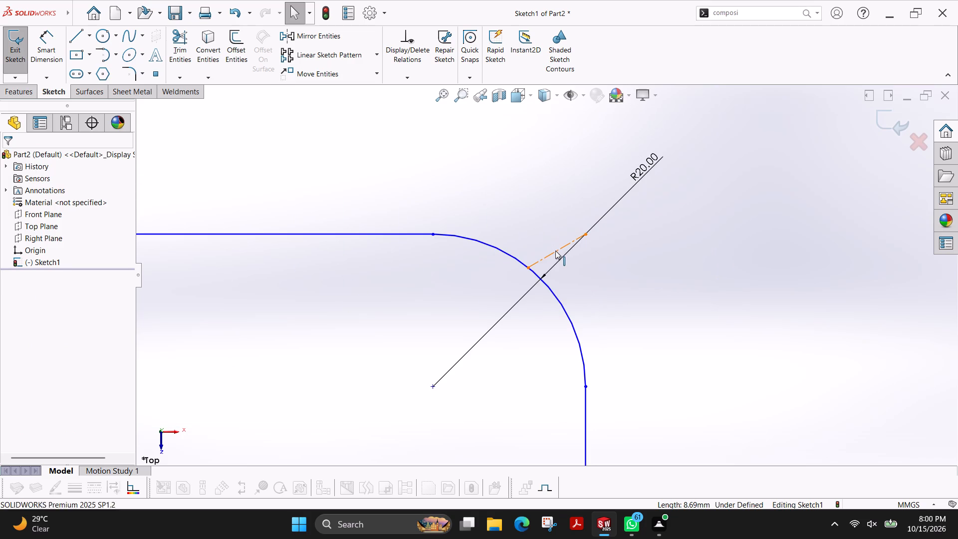
{"action": "key", "text": "Delete"}
Extrude the rounded rectangle as a Blind boss 10 mm deep.
{"action": "scroll", "coordinate": [647, 276], "scroll_direction": "up", "scroll_amount": 4}
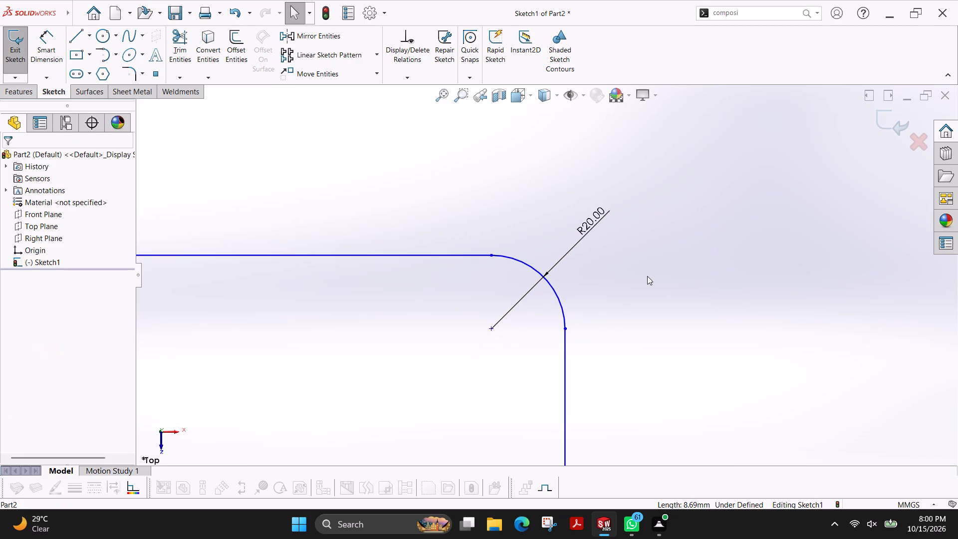
{"action": "scroll", "coordinate": [647, 276], "scroll_direction": "up", "scroll_amount": 10}
{"action": "scroll", "coordinate": [647, 276], "scroll_direction": "down", "scroll_amount": 1}
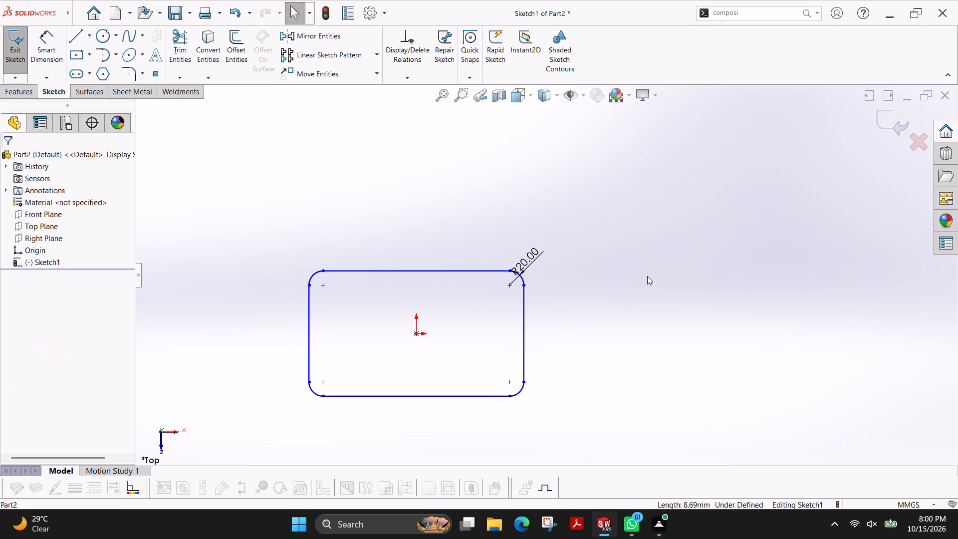
{"action": "left_click", "coordinate": [18, 86]}
{"action": "left_click", "coordinate": [13, 56]}
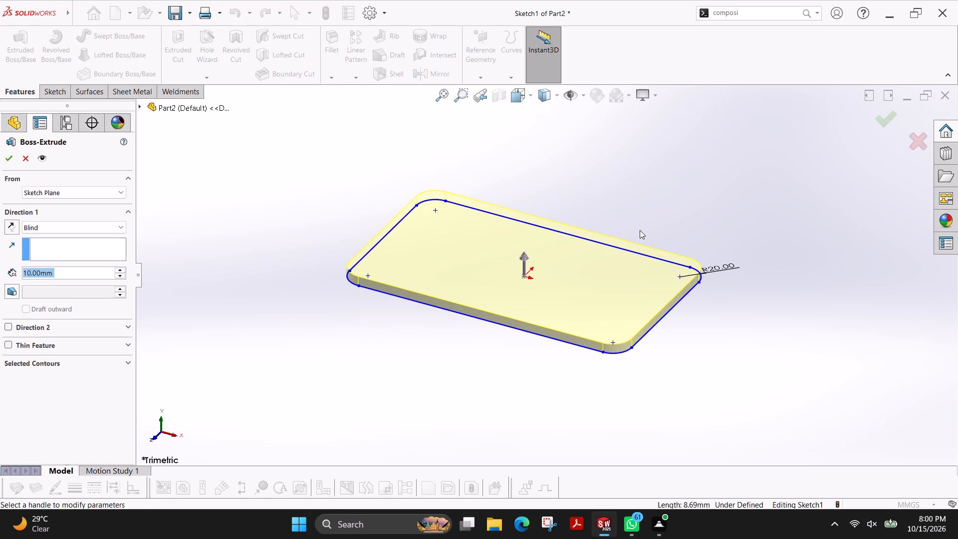
{"action": "left_click", "coordinate": [7, 163]}
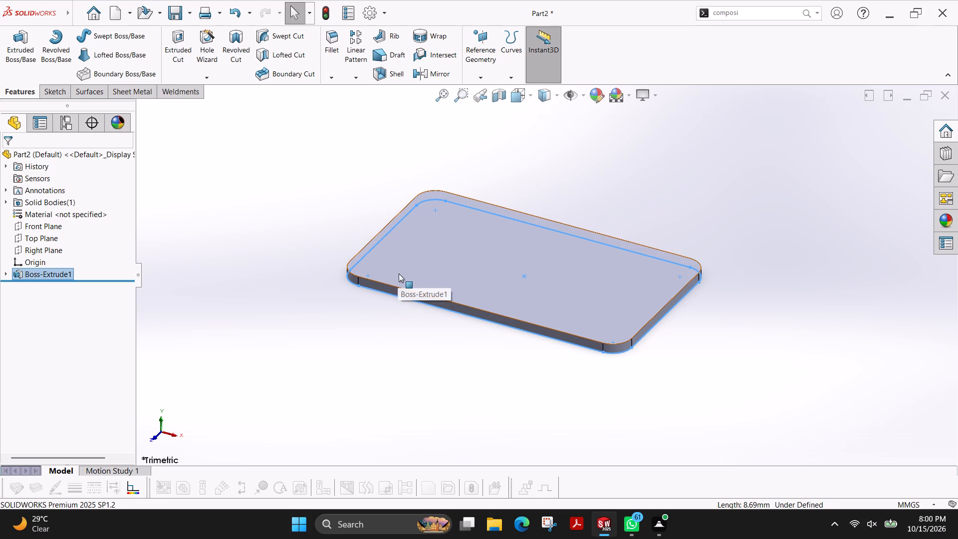
Start a sketch on the plate's upper face and draw four corner circles, clockwise from upper left with radii about 7.3, 7.8, 8.9 and 11.4 mm.
{"action": "left_click", "coordinate": [58, 94]}
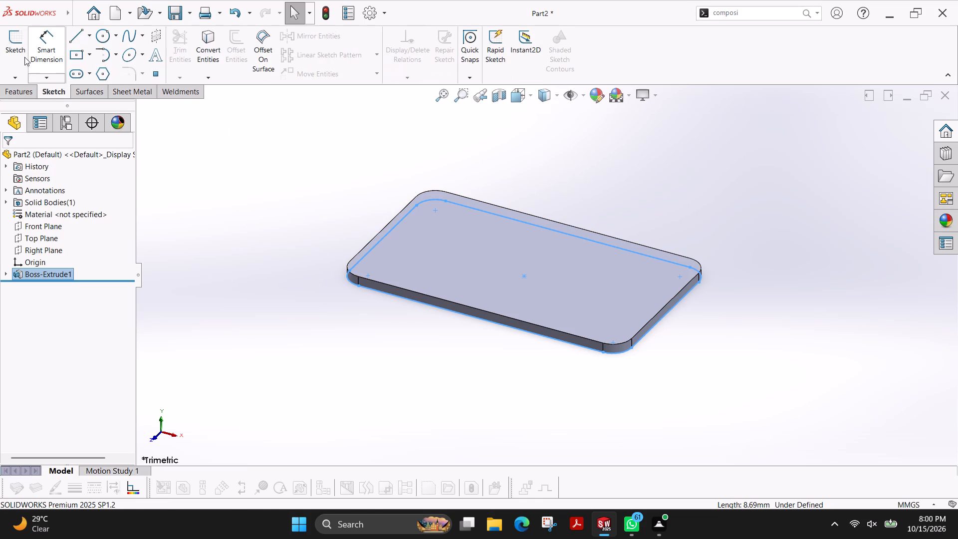
{"action": "left_click", "coordinate": [23, 50]}
{"action": "left_click", "coordinate": [440, 244]}
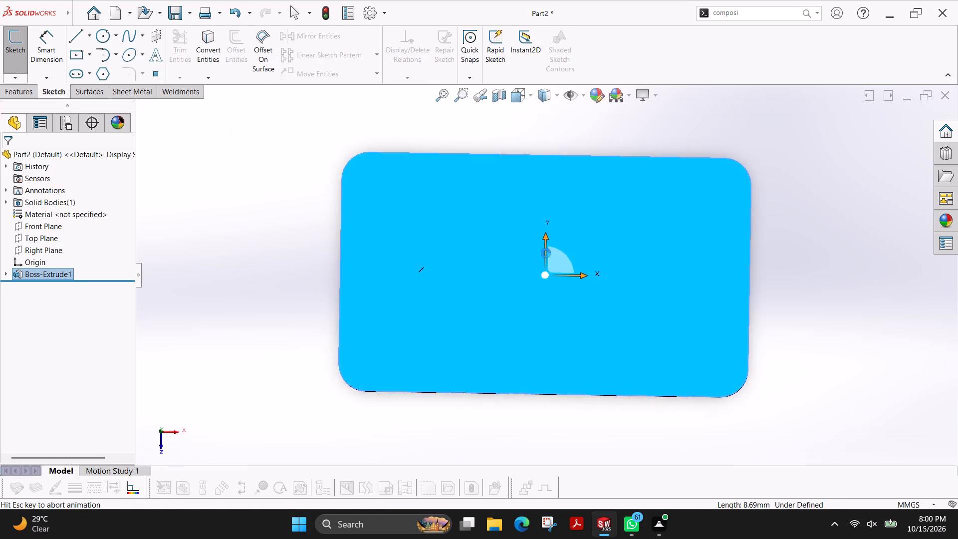
{"action": "left_click", "coordinate": [108, 34]}
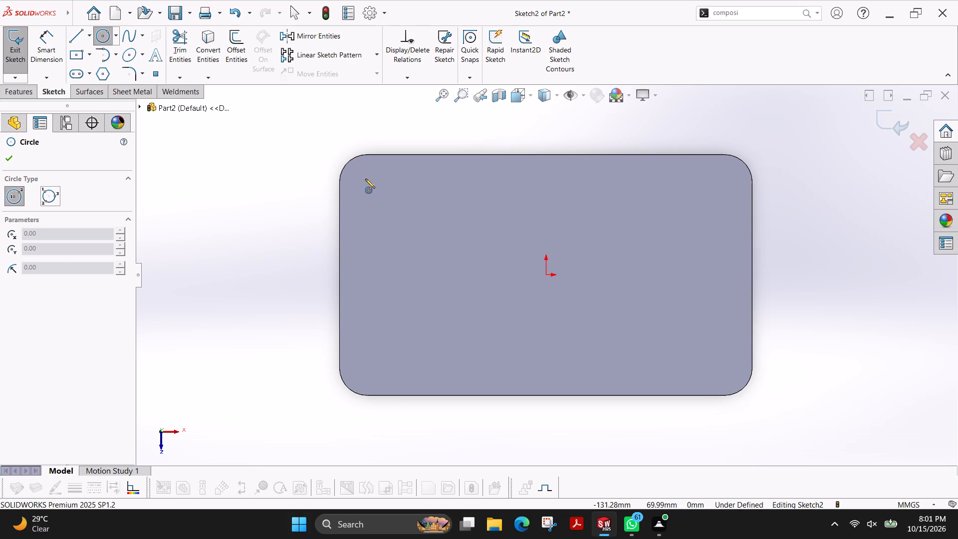
{"action": "left_click", "coordinate": [365, 180]}
{"action": "left_click", "coordinate": [375, 183]}
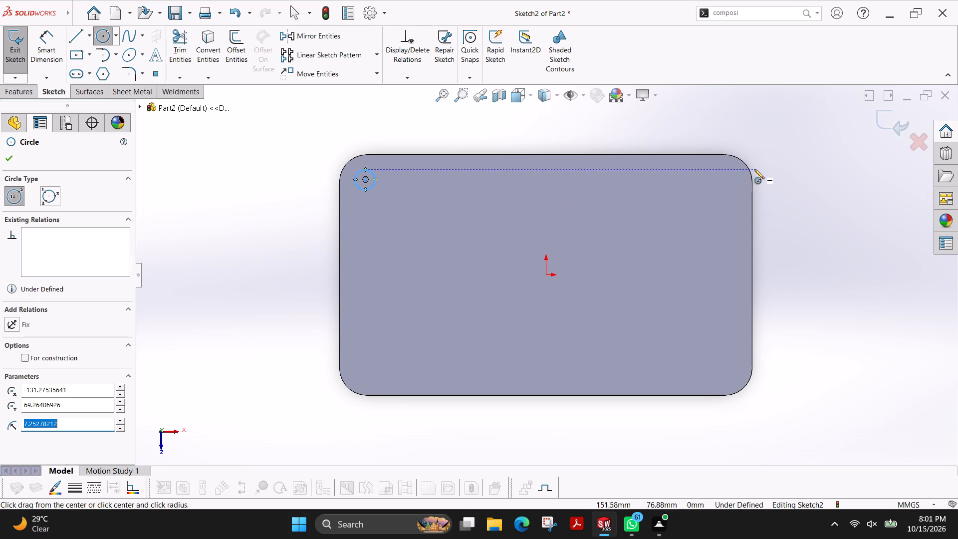
{"action": "left_click", "coordinate": [724, 181]}
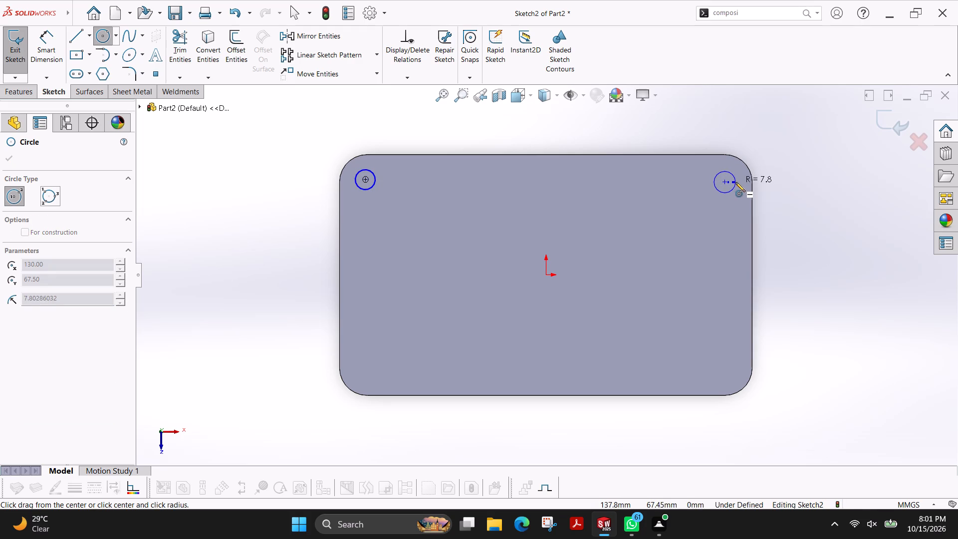
{"action": "left_click", "coordinate": [735, 182]}
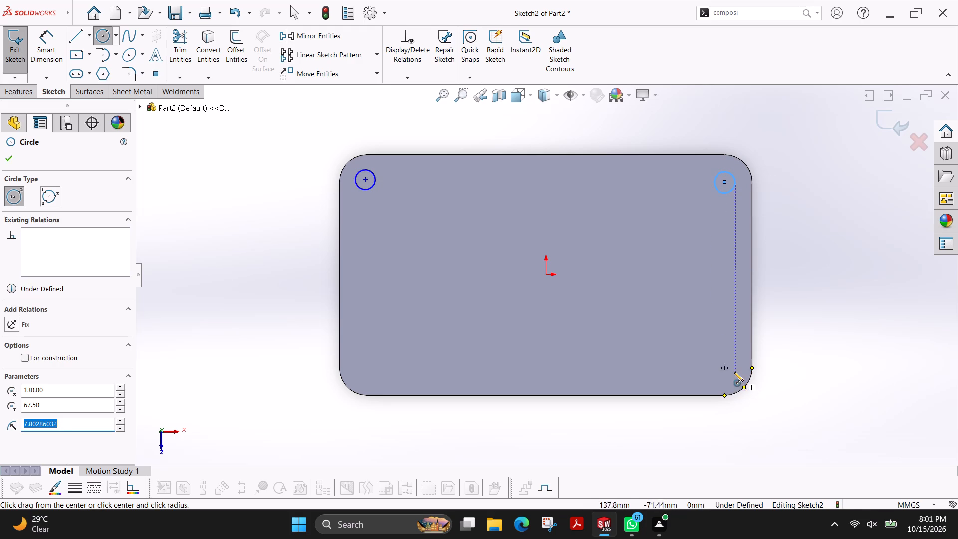
{"action": "left_click", "coordinate": [724, 368]}
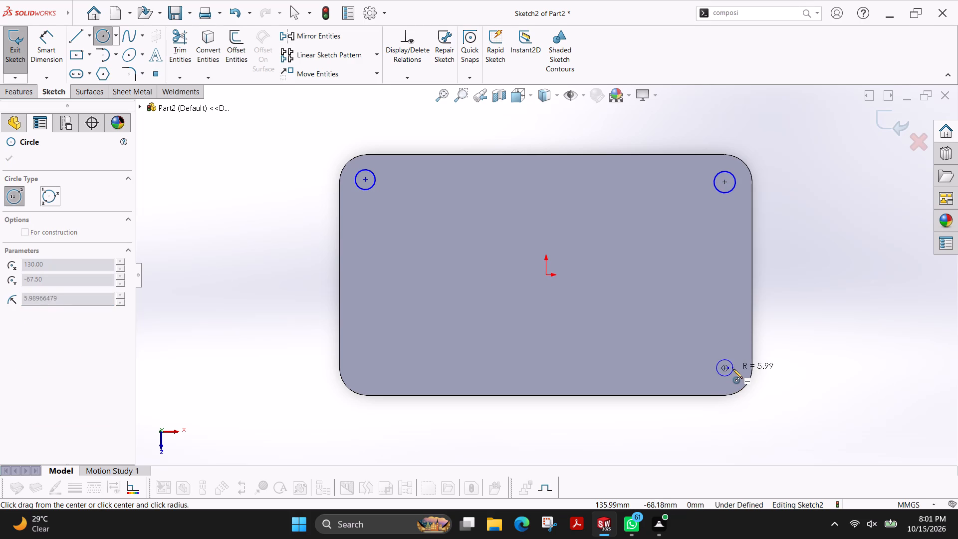
{"action": "left_click", "coordinate": [737, 369]}
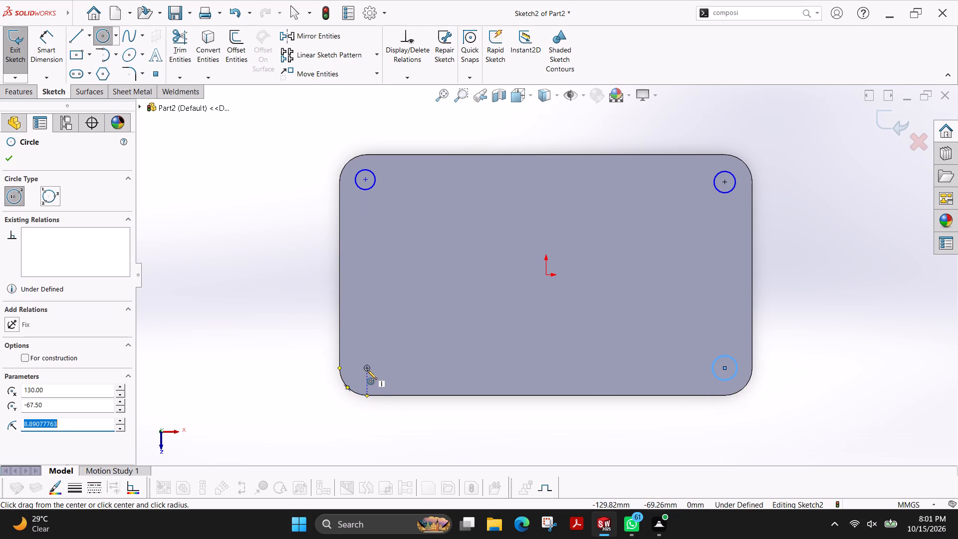
{"action": "left_click", "coordinate": [367, 368]}
{"action": "left_click", "coordinate": [383, 367]}
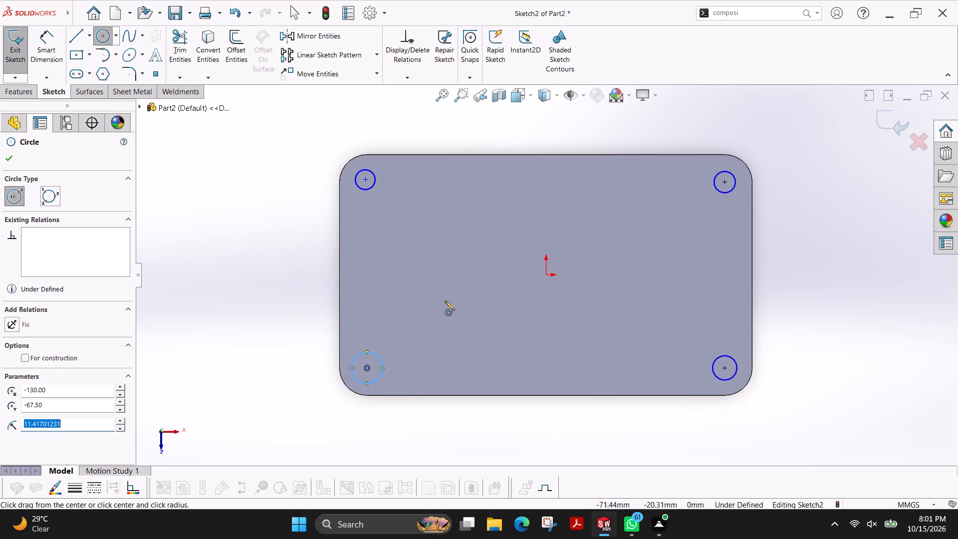
{"action": "key", "text": "Escape"}
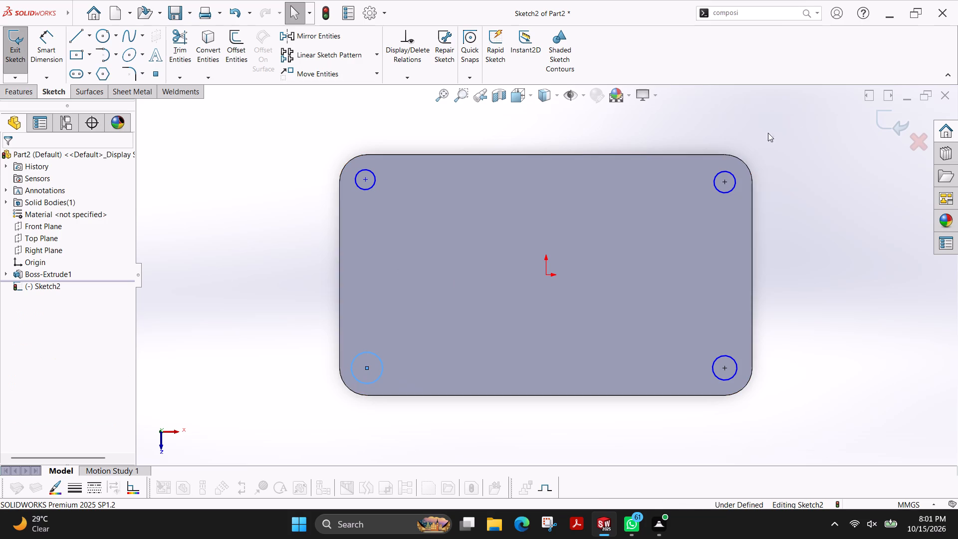
Dimension the upper-right circle's diameter and set it to 20 mm.
{"action": "left_click", "coordinate": [49, 40]}
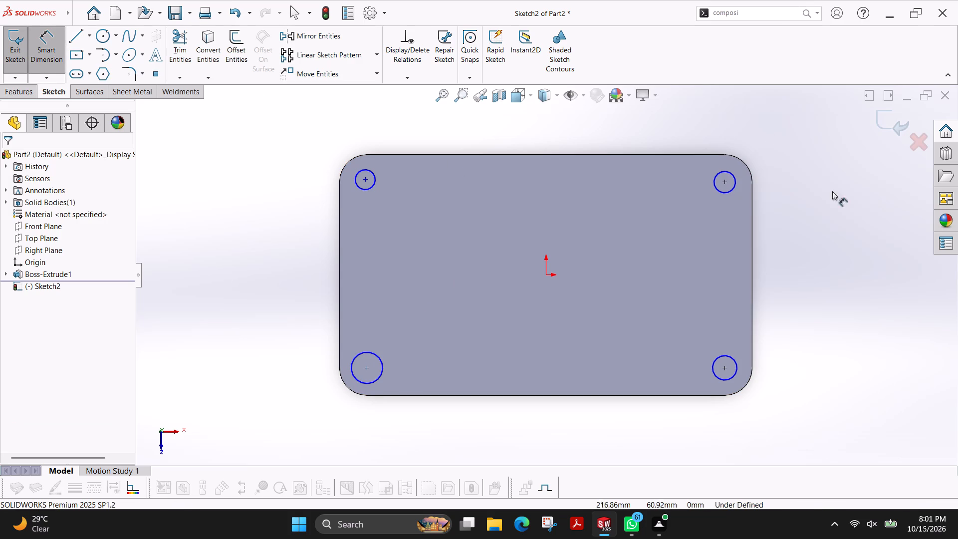
{"action": "left_click", "coordinate": [735, 186]}
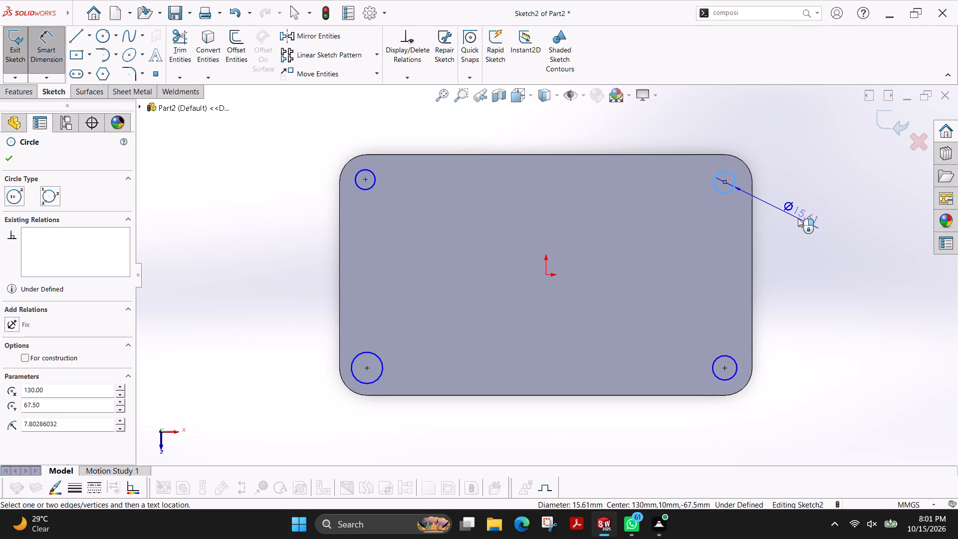
{"action": "left_click", "coordinate": [798, 218]}
{"action": "type", "text": "20"}
{"action": "key", "text": "Return"}
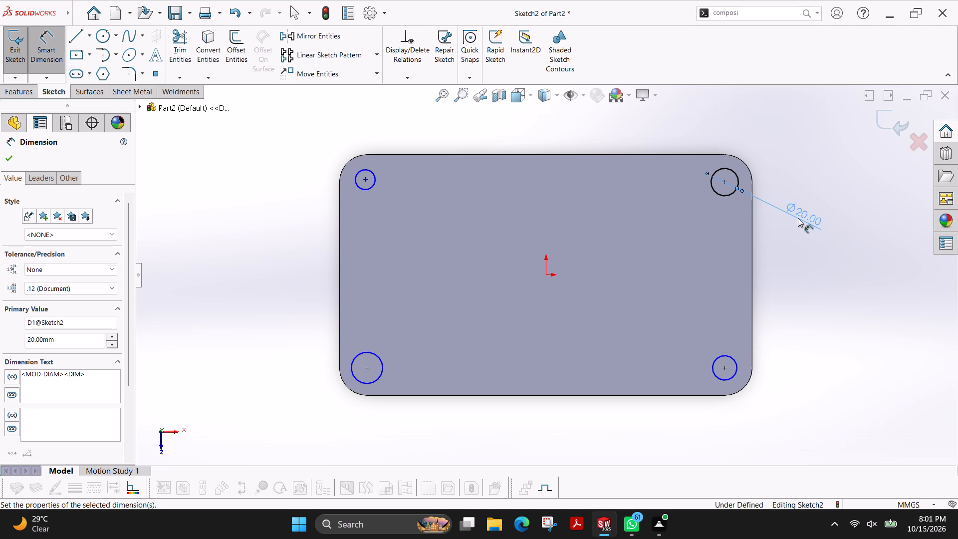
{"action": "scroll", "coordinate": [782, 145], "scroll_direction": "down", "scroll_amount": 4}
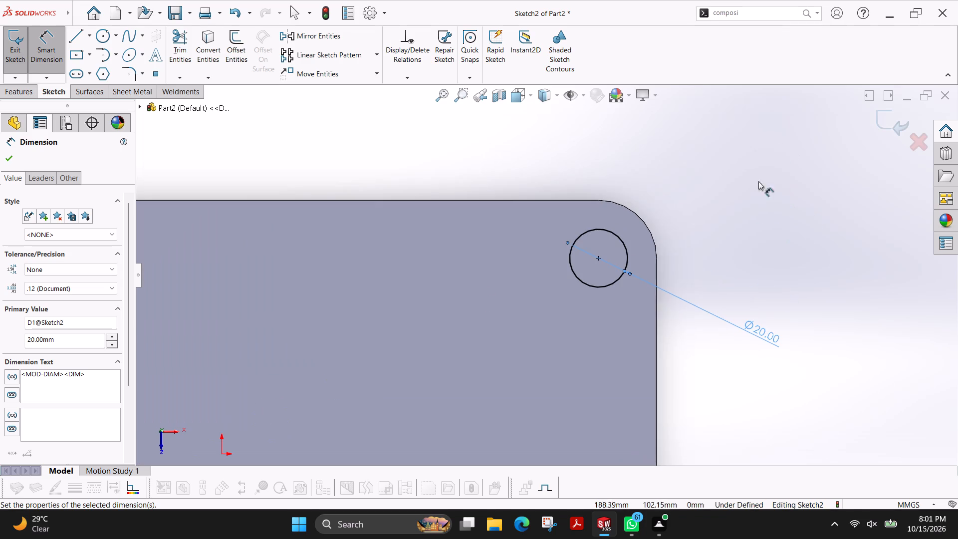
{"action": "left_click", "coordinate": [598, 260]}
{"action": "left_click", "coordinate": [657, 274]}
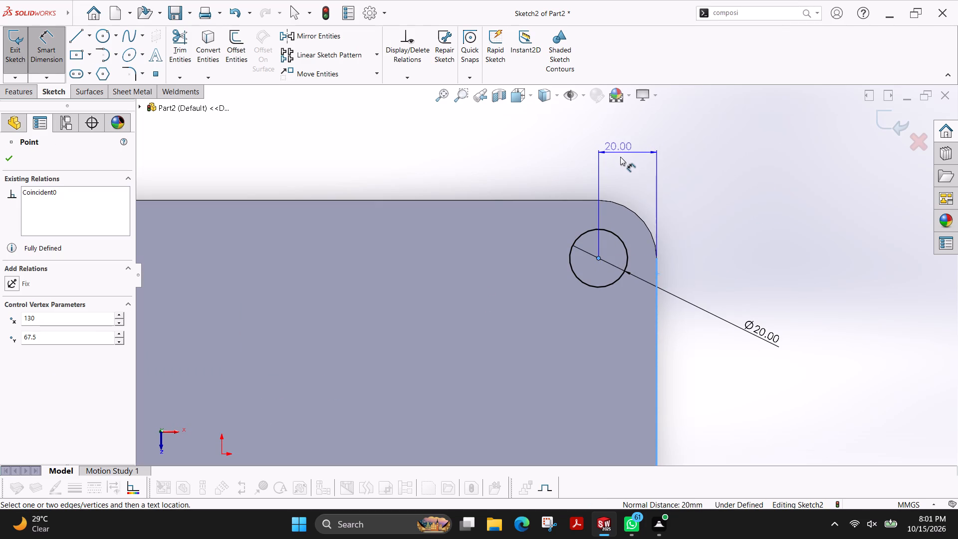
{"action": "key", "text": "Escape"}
Remove the upper-left circle from the sketch with Power trim.
{"action": "scroll", "coordinate": [542, 230], "scroll_direction": "up", "scroll_amount": 2}
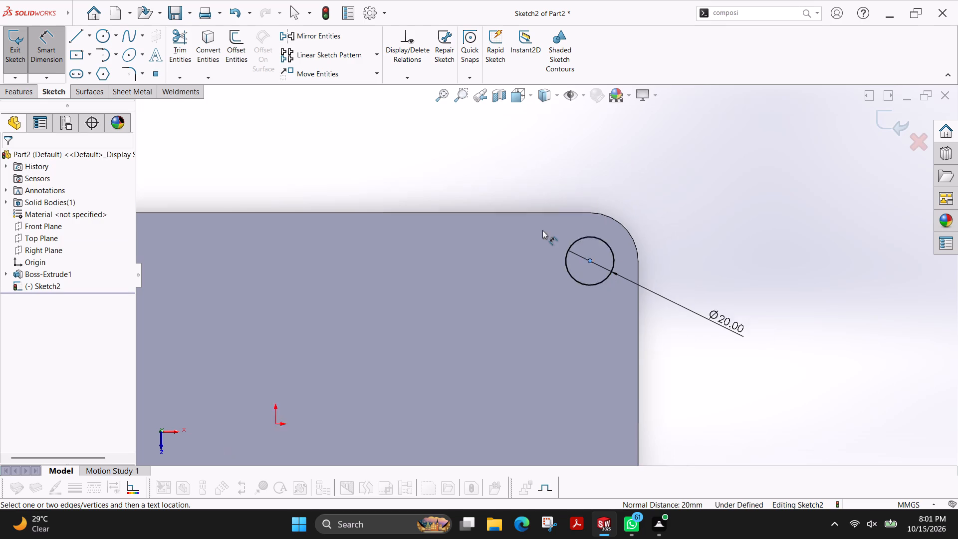
{"action": "scroll", "coordinate": [542, 230], "scroll_direction": "up", "scroll_amount": 2}
{"action": "scroll", "coordinate": [389, 282], "scroll_direction": "up", "scroll_amount": 1}
{"action": "scroll", "coordinate": [284, 278], "scroll_direction": "down", "scroll_amount": 4}
{"action": "scroll", "coordinate": [402, 245], "scroll_direction": "down", "scroll_amount": 2}
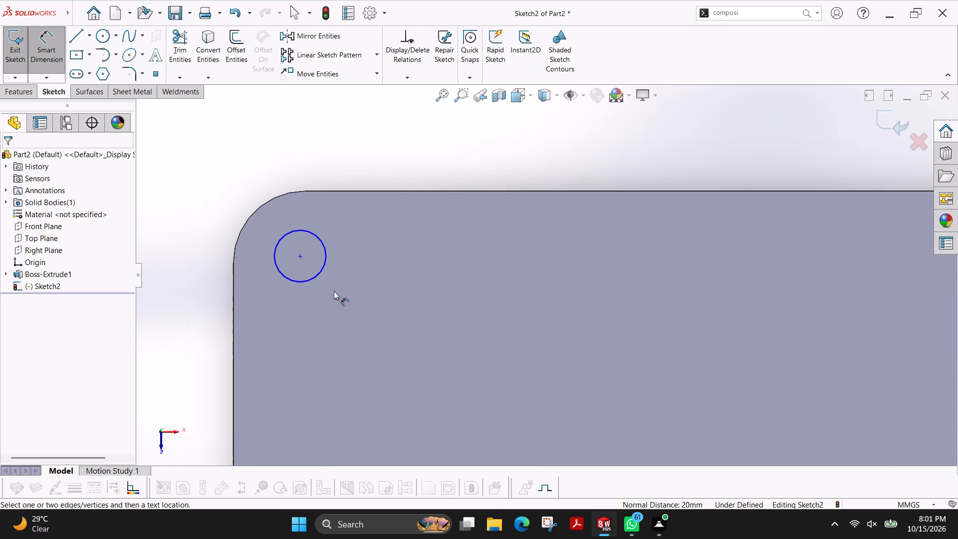
{"action": "left_click", "coordinate": [179, 42]}
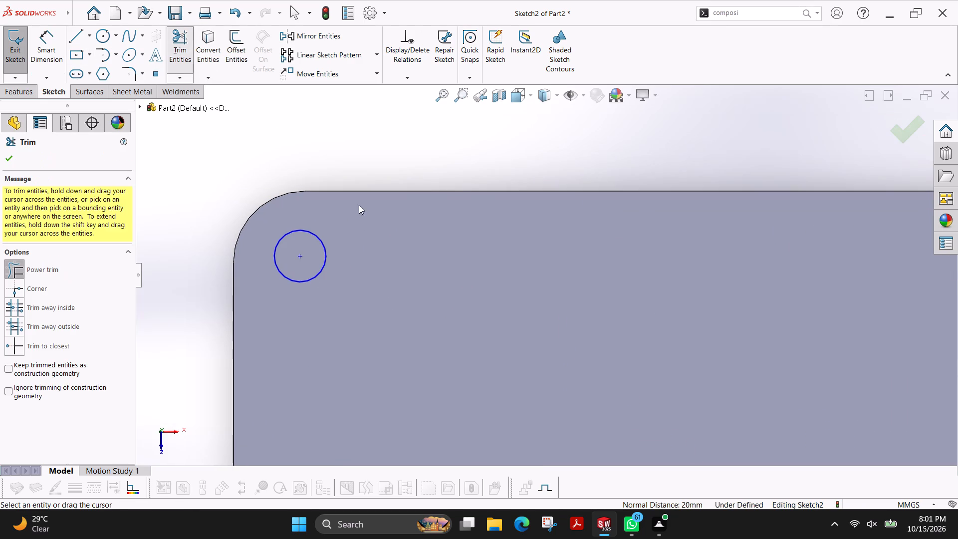
{"action": "left_click_drag", "start_coordinate": [334, 304], "coordinate": [252, 213]}
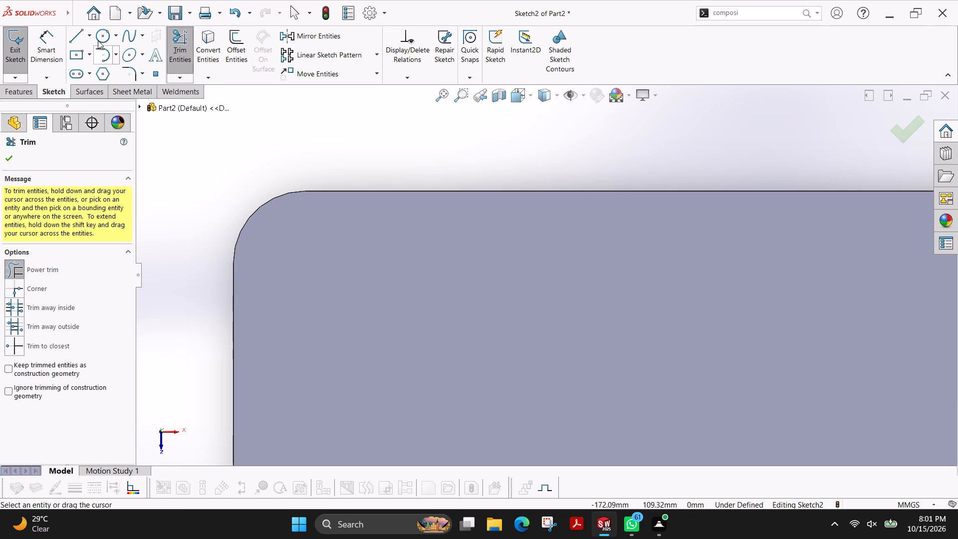
Draw a circle of about 7 mm radius centred on the arc centre of the plate's upper-left rounded corner.
{"action": "left_click", "coordinate": [103, 42]}
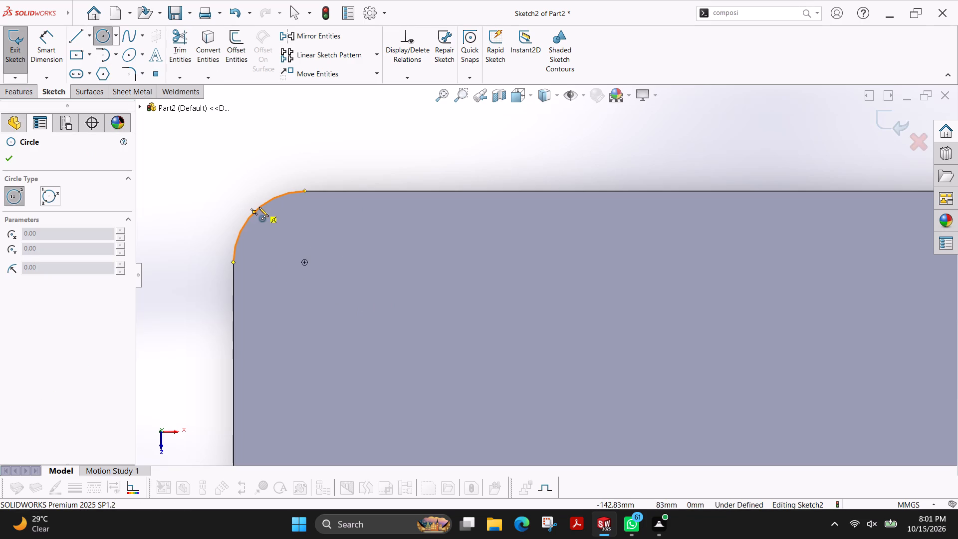
{"action": "left_click", "coordinate": [304, 261]}
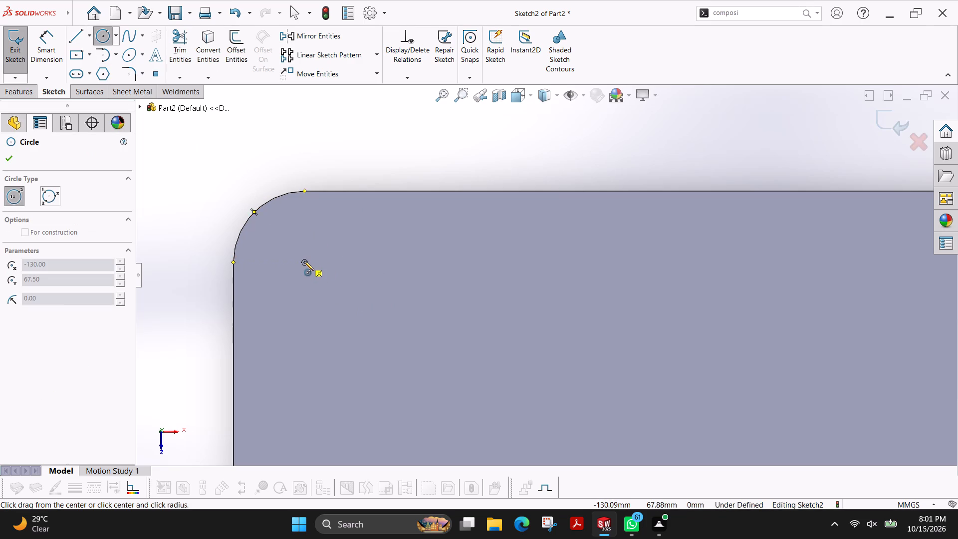
{"action": "left_click", "coordinate": [320, 243]}
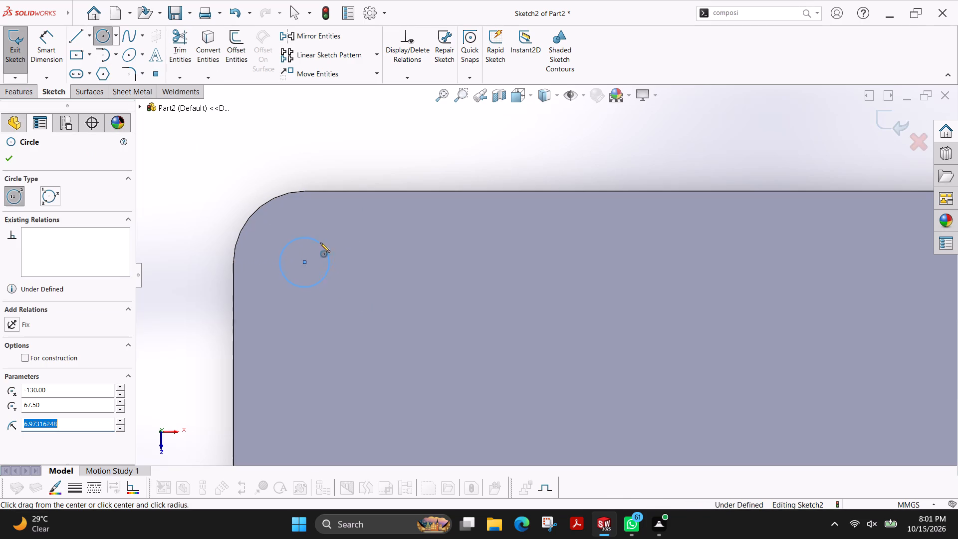
Remove the lower-left circle from the sketch with Power trim.
{"action": "scroll", "coordinate": [309, 261], "scroll_direction": "down", "scroll_amount": 5}
{"action": "scroll", "coordinate": [375, 262], "scroll_direction": "down", "scroll_amount": 1}
{"action": "scroll", "coordinate": [419, 271], "scroll_direction": "up", "scroll_amount": 11}
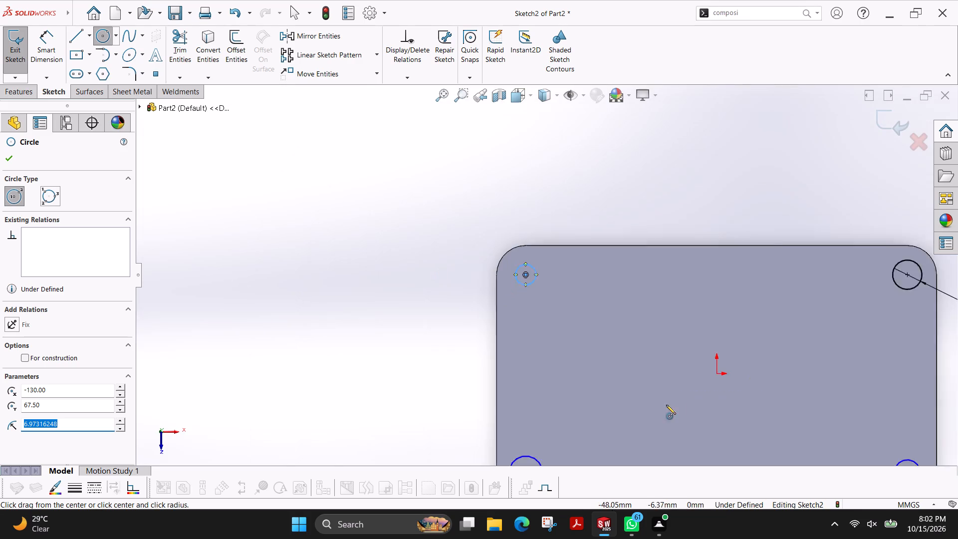
{"action": "scroll", "coordinate": [666, 405], "scroll_direction": "up", "scroll_amount": 2}
{"action": "scroll", "coordinate": [511, 332], "scroll_direction": "down", "scroll_amount": 4}
{"action": "scroll", "coordinate": [594, 400], "scroll_direction": "up", "scroll_amount": 4}
{"action": "scroll", "coordinate": [564, 380], "scroll_direction": "down", "scroll_amount": 5}
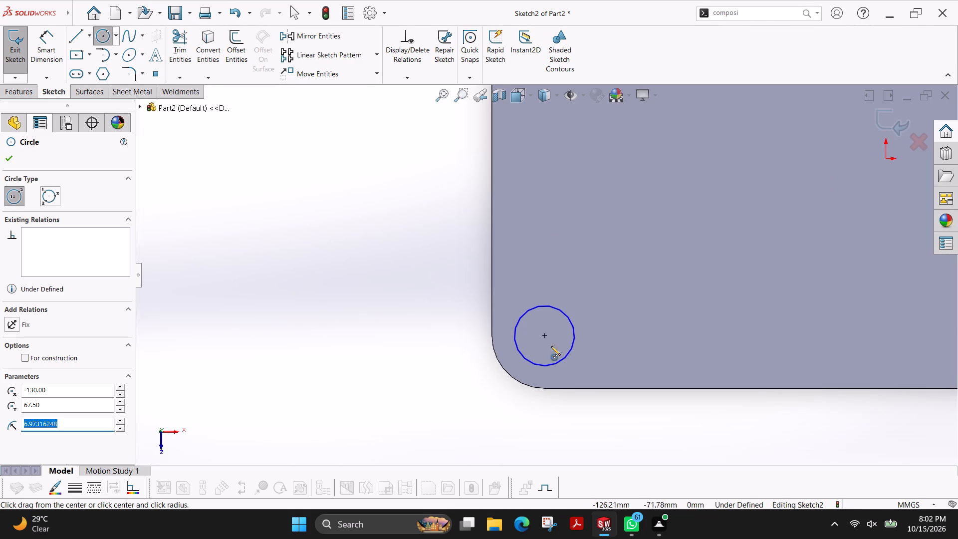
{"action": "left_click", "coordinate": [189, 57]}
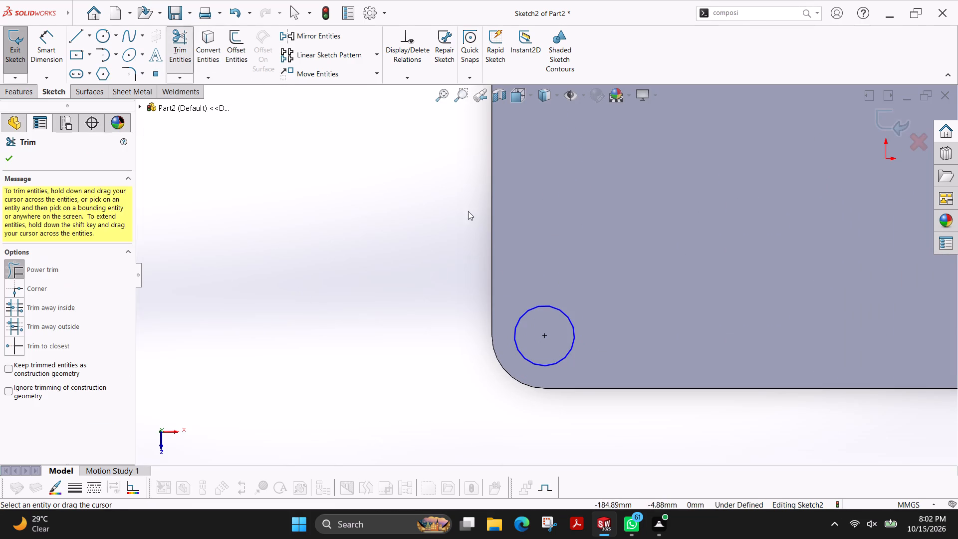
{"action": "left_click_drag", "start_coordinate": [600, 336], "coordinate": [537, 348]}
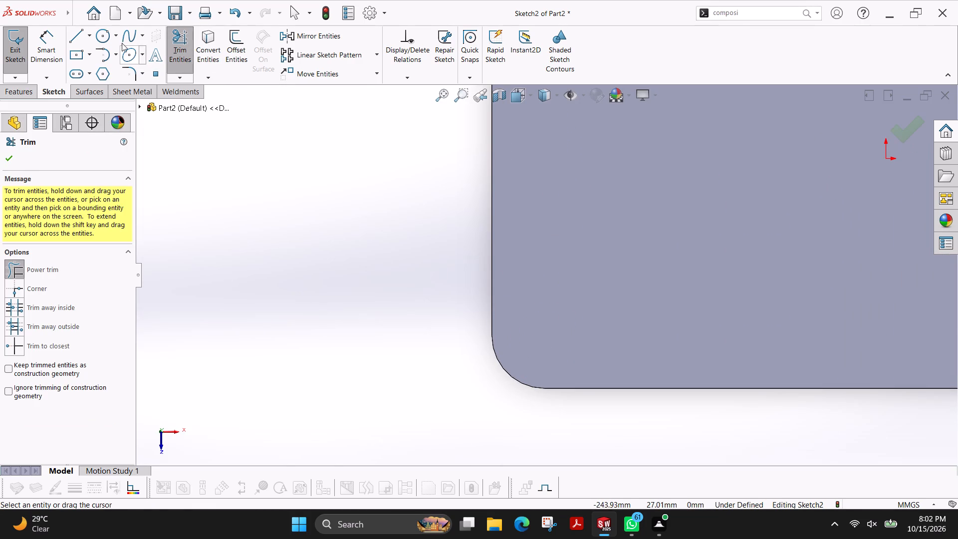
Draw a circle of about 11 mm radius centred on the arc centre of the plate's lower-left rounded corner.
{"action": "left_click", "coordinate": [107, 36]}
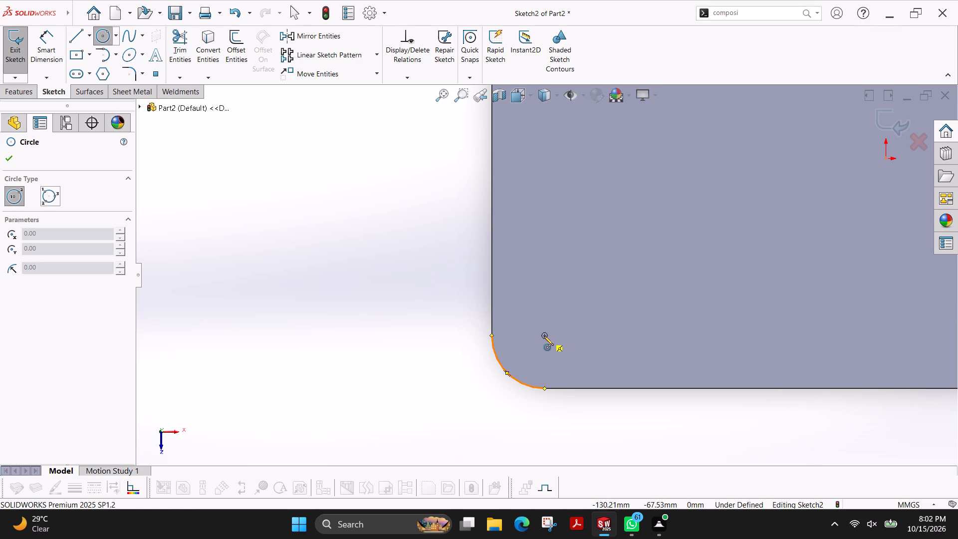
{"action": "left_click", "coordinate": [544, 336]}
{"action": "left_click", "coordinate": [567, 318]}
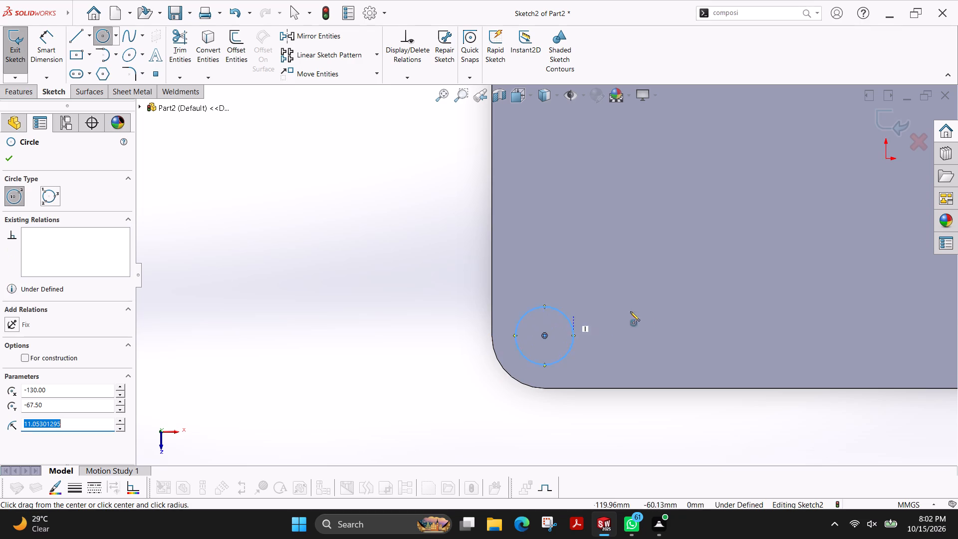
{"action": "scroll", "coordinate": [659, 306], "scroll_direction": "down", "scroll_amount": 2}
{"action": "scroll", "coordinate": [659, 306], "scroll_direction": "up", "scroll_amount": 3}
{"action": "scroll", "coordinate": [782, 304], "scroll_direction": "up", "scroll_amount": 4}
{"action": "scroll", "coordinate": [833, 294], "scroll_direction": "down", "scroll_amount": 5}
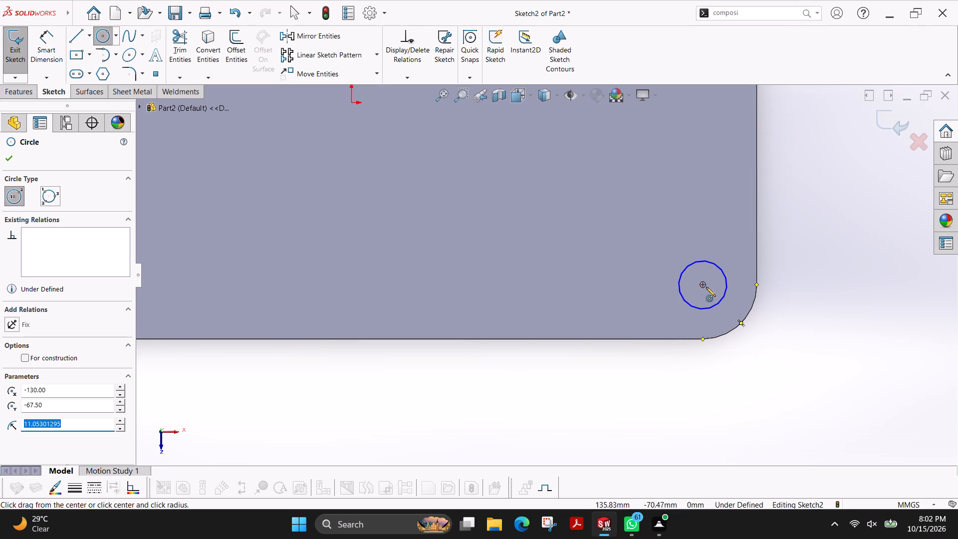
{"action": "key", "text": "Escape"}
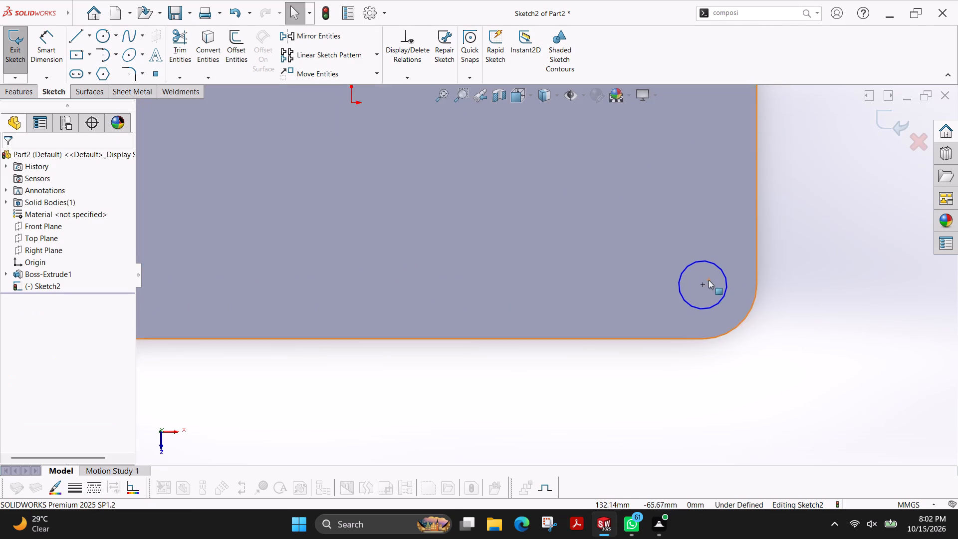
Dimension the upper-left circle's diameter and set it to 200 mm.
{"action": "scroll", "coordinate": [672, 251], "scroll_direction": "up", "scroll_amount": 4}
{"action": "scroll", "coordinate": [234, 74], "scroll_direction": "up", "scroll_amount": 1}
{"action": "scroll", "coordinate": [211, 107], "scroll_direction": "down", "scroll_amount": 4}
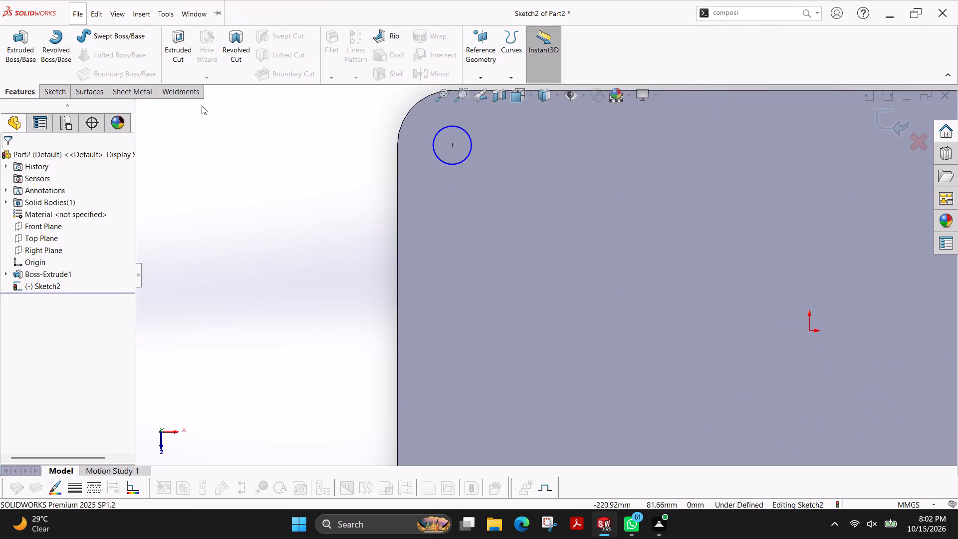
{"action": "left_click", "coordinate": [42, 87]}
{"action": "left_click", "coordinate": [55, 43]}
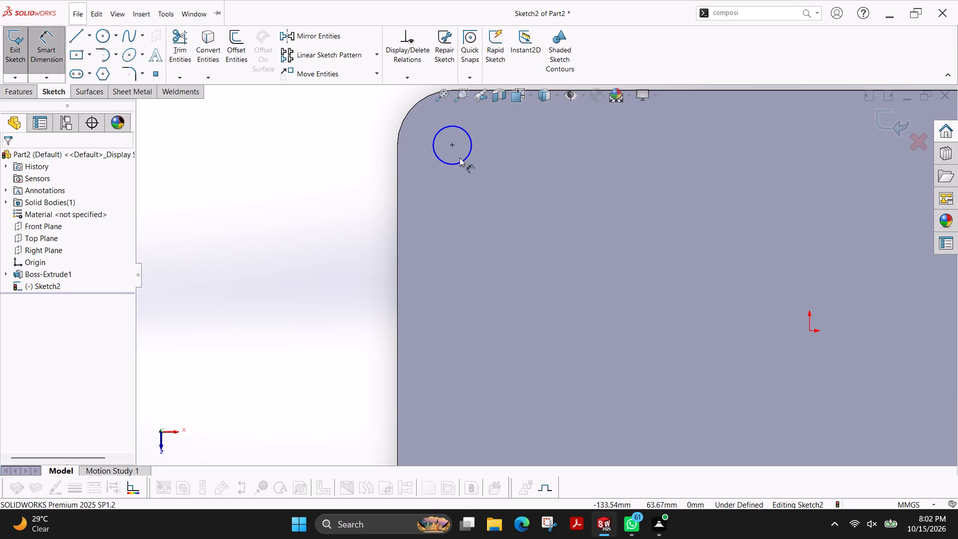
{"action": "left_click", "coordinate": [463, 159]}
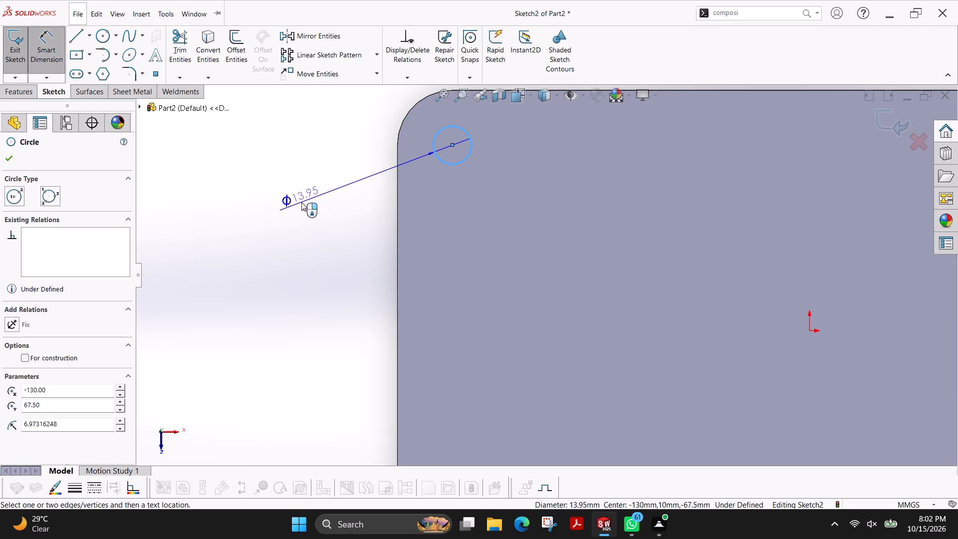
{"action": "left_click", "coordinate": [301, 202]}
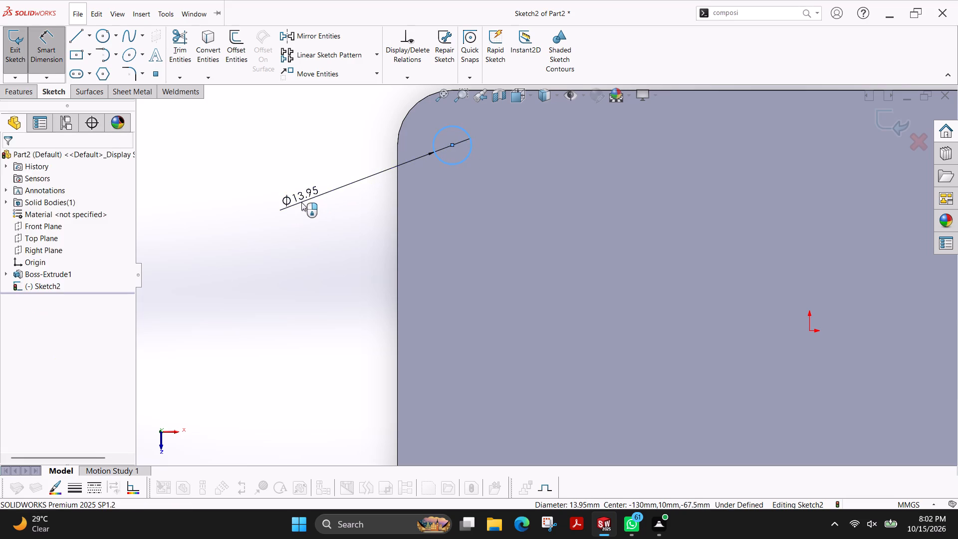
{"action": "type", "text": "200"}
{"action": "key", "text": "Return"}
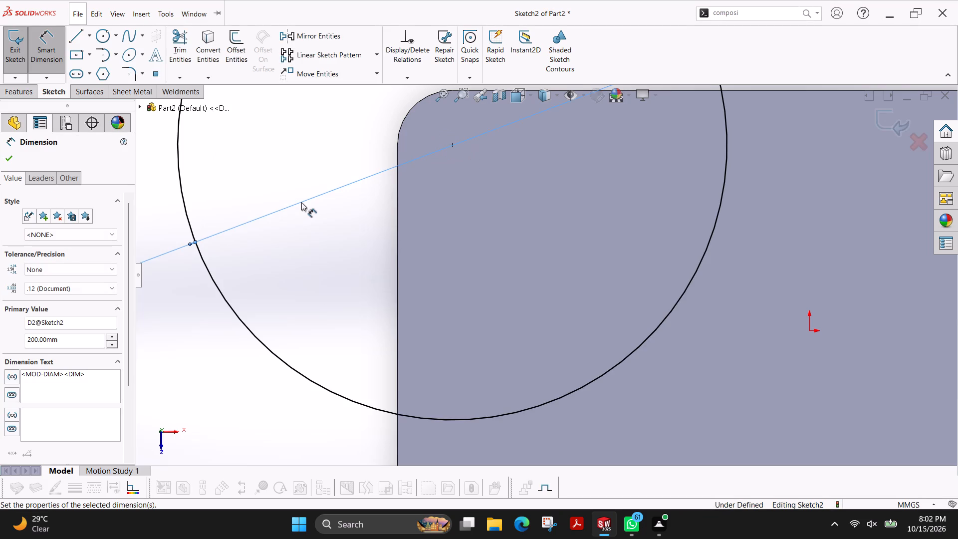
Set the upper-left circle's diameter dimension to 20 mm.
{"action": "scroll", "coordinate": [365, 231], "scroll_direction": "up", "scroll_amount": 3}
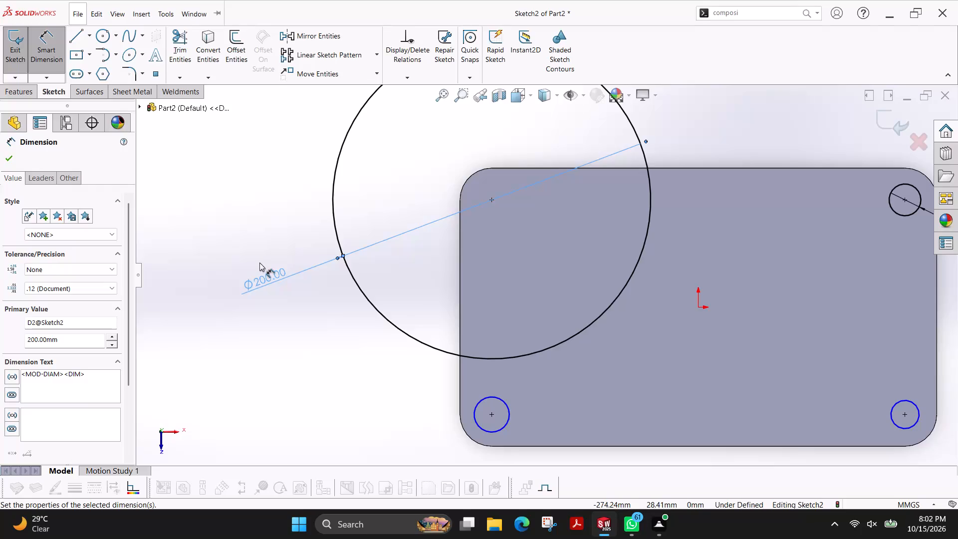
{"action": "key", "text": "Escape"}
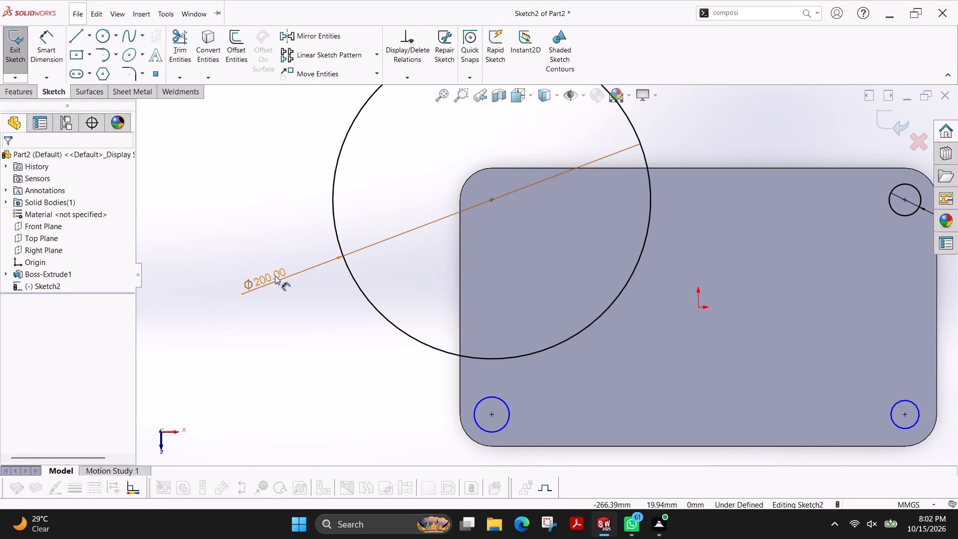
{"action": "double_click", "coordinate": [275, 275]}
{"action": "type", "text": "20"}
{"action": "key", "text": "Return"}
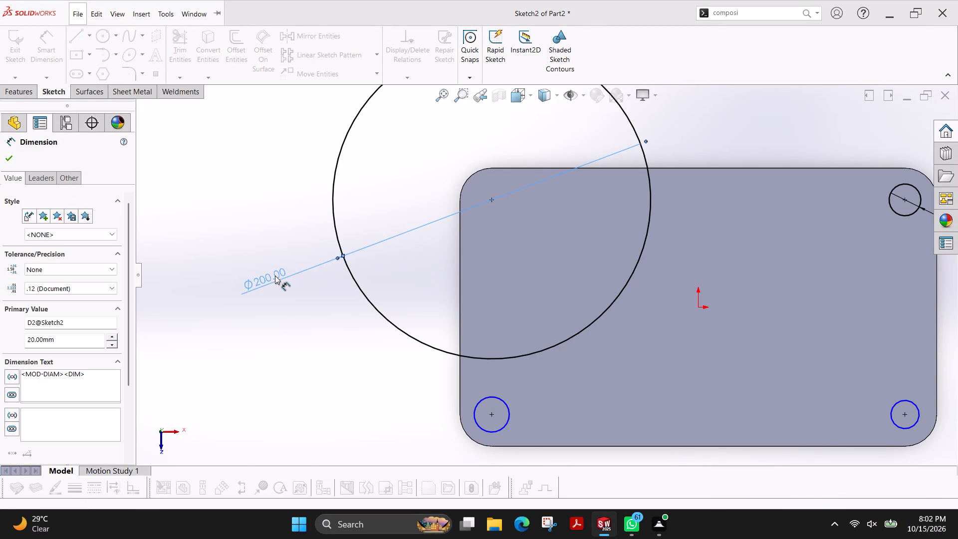
Dimension the lower-left circle's diameter and set it to 20 mm.
{"action": "left_click", "coordinate": [507, 418]}
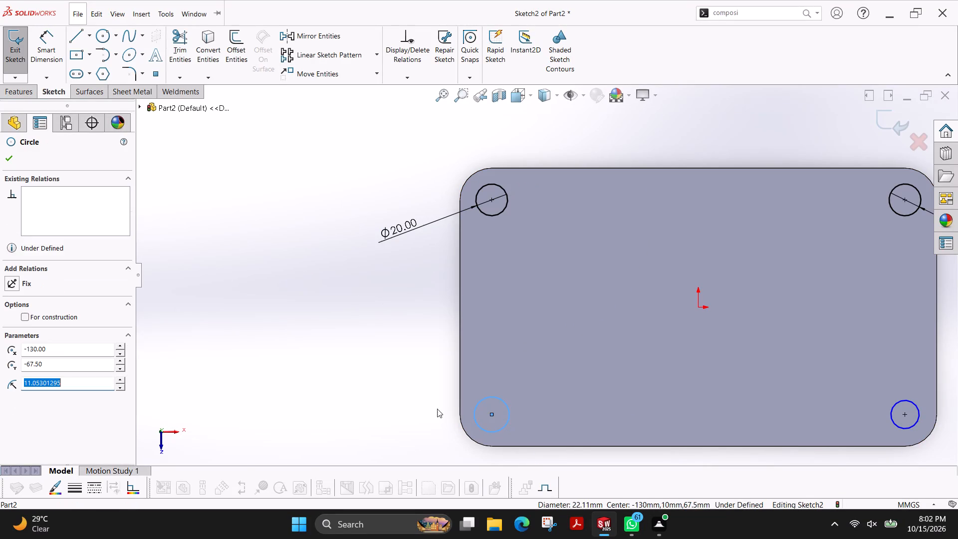
{"action": "left_click", "coordinate": [52, 56]}
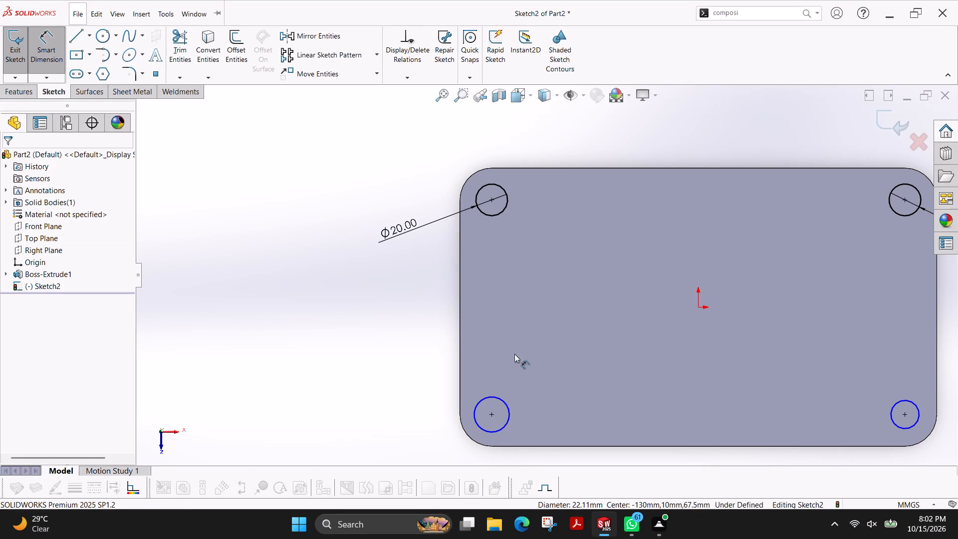
{"action": "left_click", "coordinate": [493, 399]}
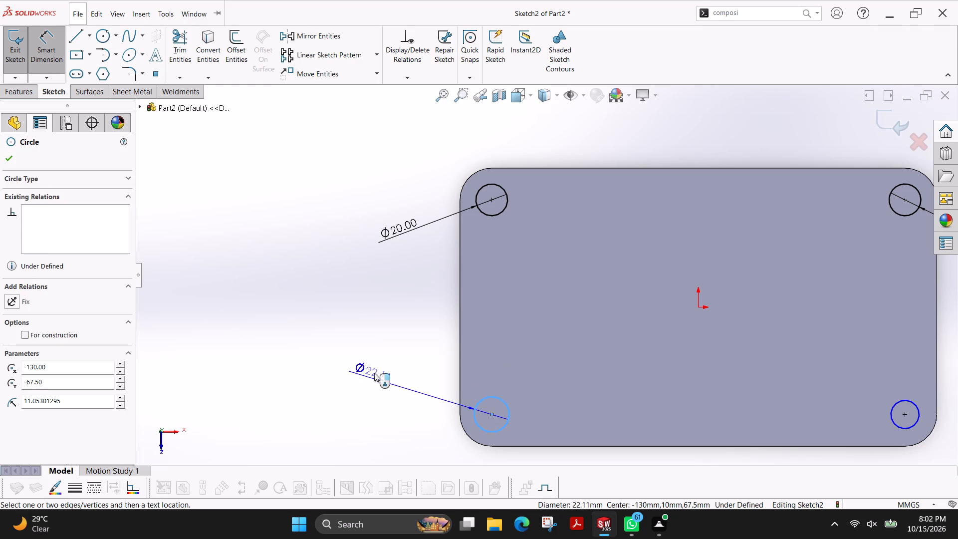
{"action": "left_click", "coordinate": [374, 373]}
{"action": "type", "text": "20"}
{"action": "key", "text": "Return"}
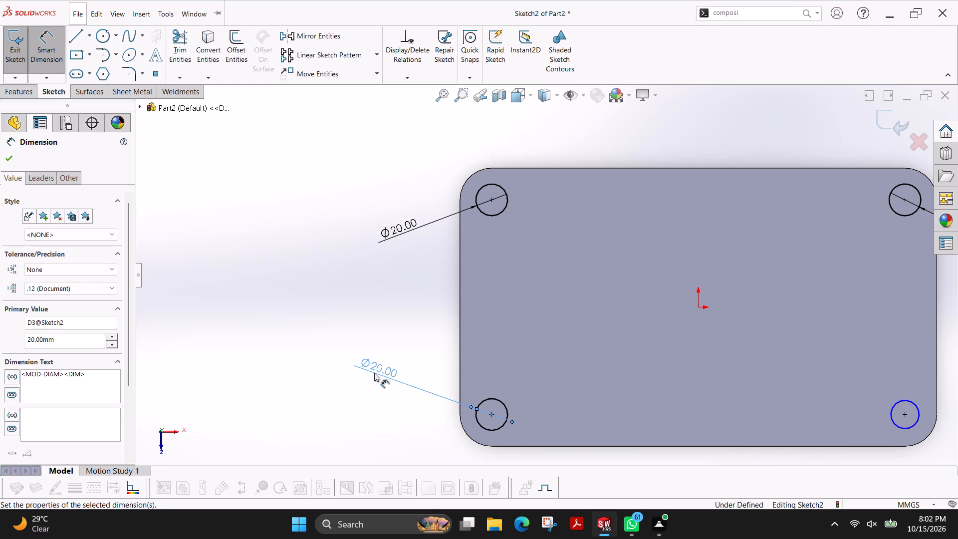
Dimension the lower-right circle's diameter and set it to 20 mm.
{"action": "scroll", "coordinate": [957, 341], "scroll_direction": "down", "scroll_amount": 1}
{"action": "scroll", "coordinate": [881, 391], "scroll_direction": "down", "scroll_amount": 2}
{"action": "scroll", "coordinate": [881, 392], "scroll_direction": "up", "scroll_amount": 2}
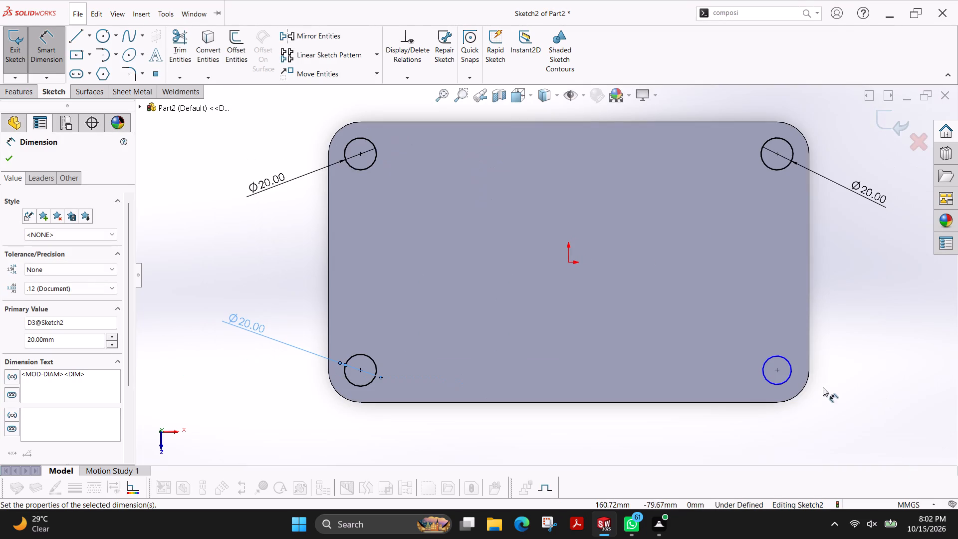
{"action": "left_click", "coordinate": [787, 363]}
{"action": "left_click", "coordinate": [855, 341]}
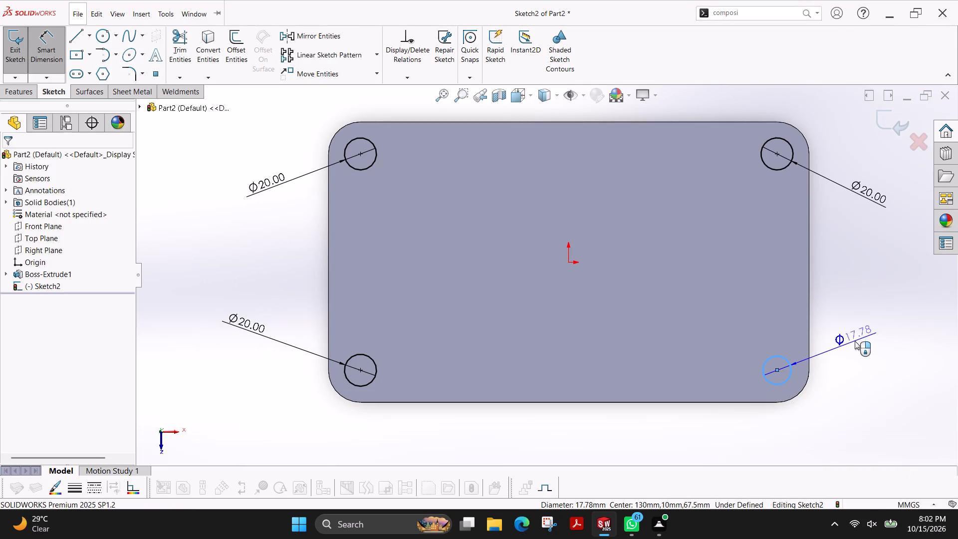
{"action": "type", "text": "20"}
{"action": "key", "text": "Return"}
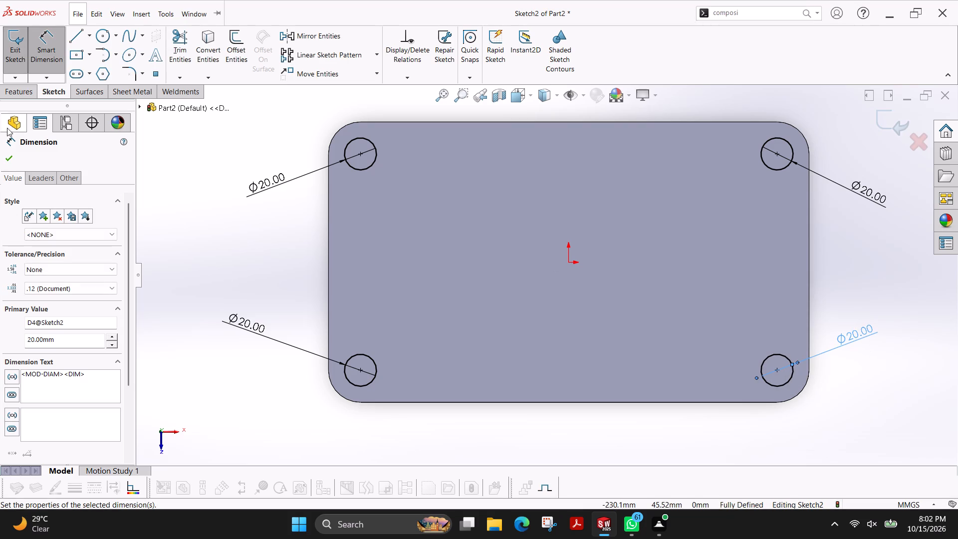
Cut the four corner circles into the plate with a Blind Extruded Cut 10 mm deep.
{"action": "left_click", "coordinate": [29, 93]}
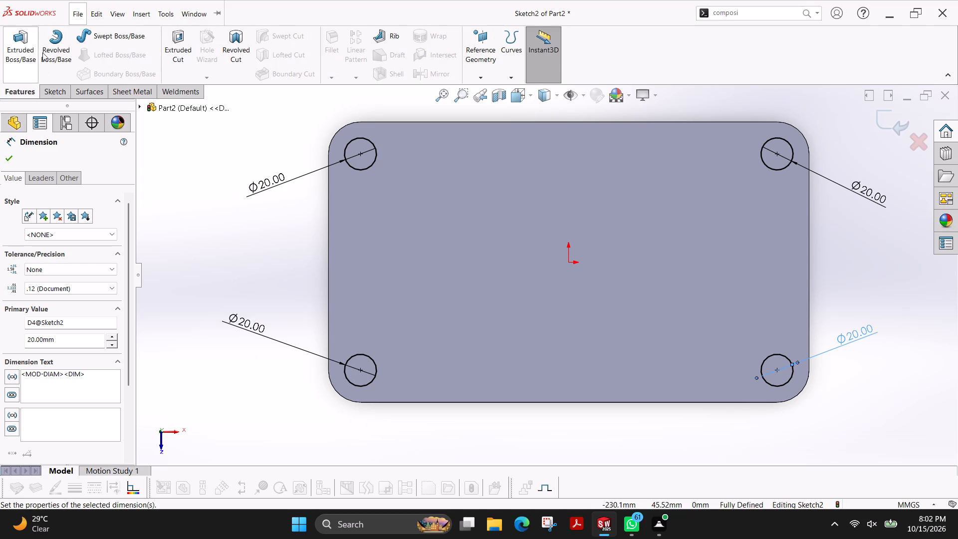
{"action": "left_click", "coordinate": [177, 50]}
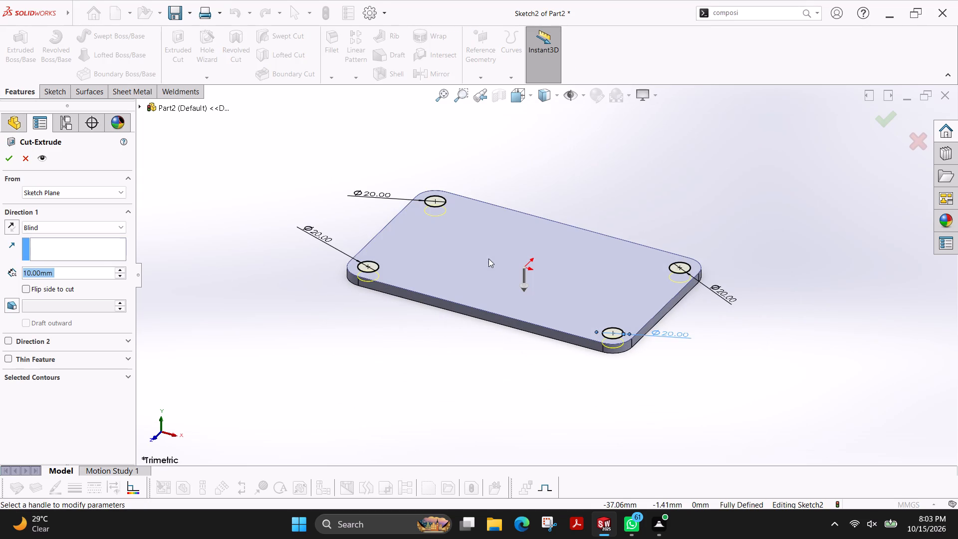
{"action": "left_click", "coordinate": [4, 158]}
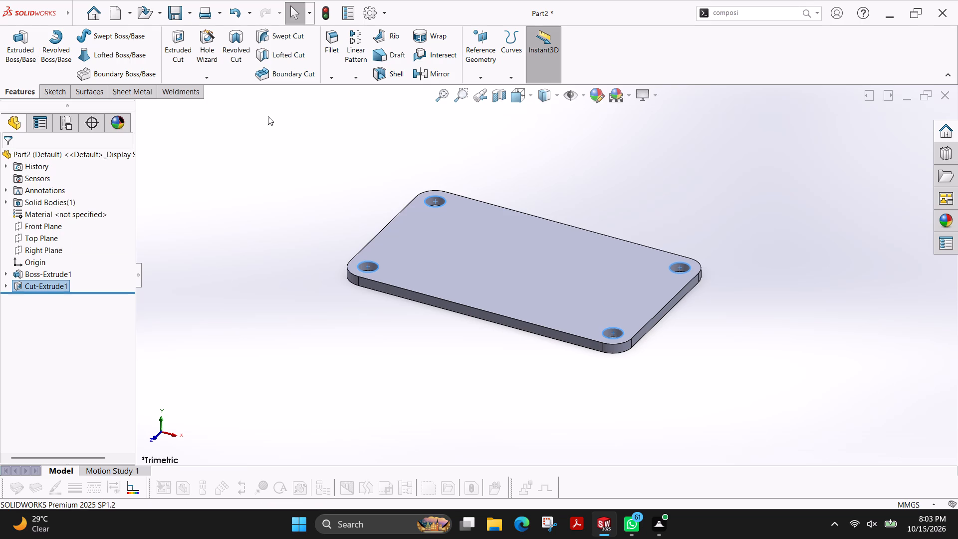
Start a sketch on the plate's upper face and draw a tall center rectangle about 34 mm wide, centred on the origin.
{"action": "left_click", "coordinate": [58, 95]}
{"action": "left_click", "coordinate": [20, 47]}
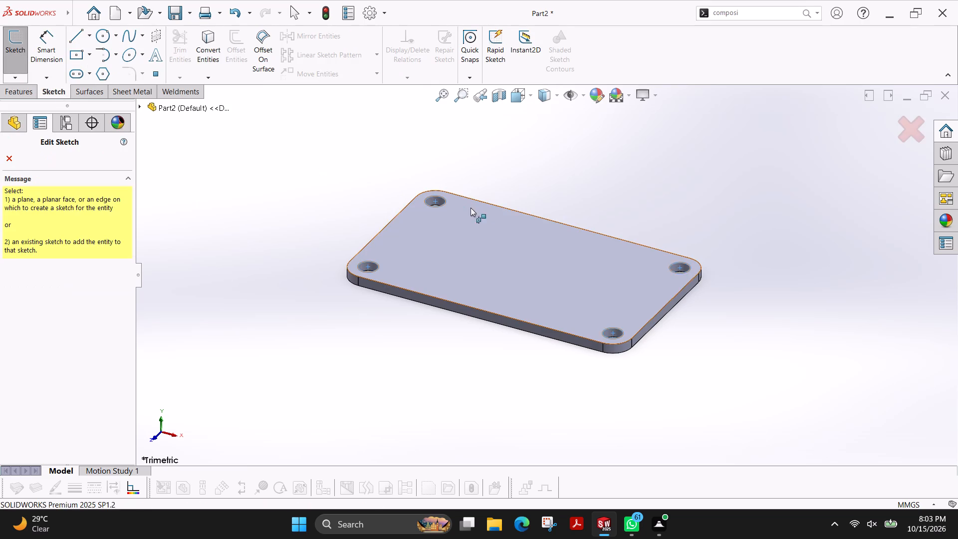
{"action": "left_click", "coordinate": [517, 245]}
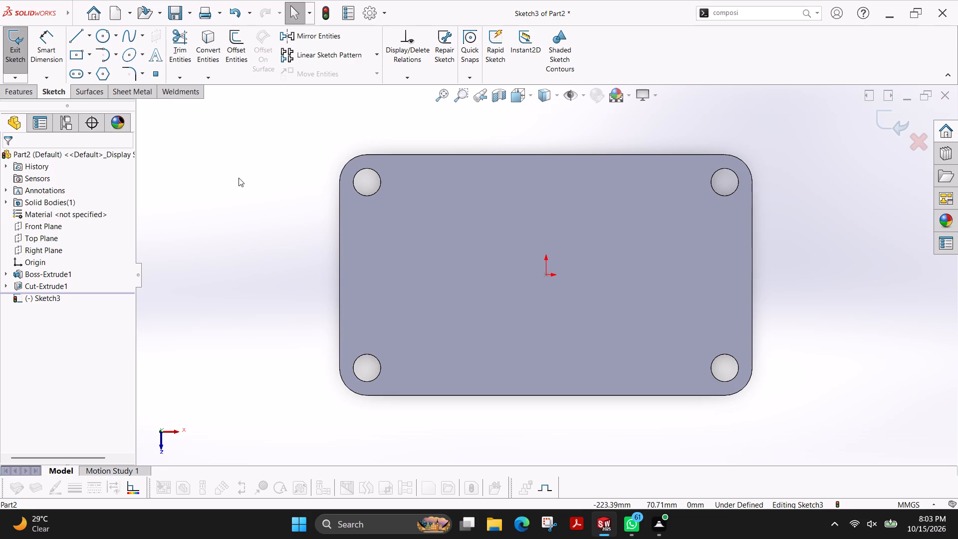
{"action": "left_click", "coordinate": [77, 57]}
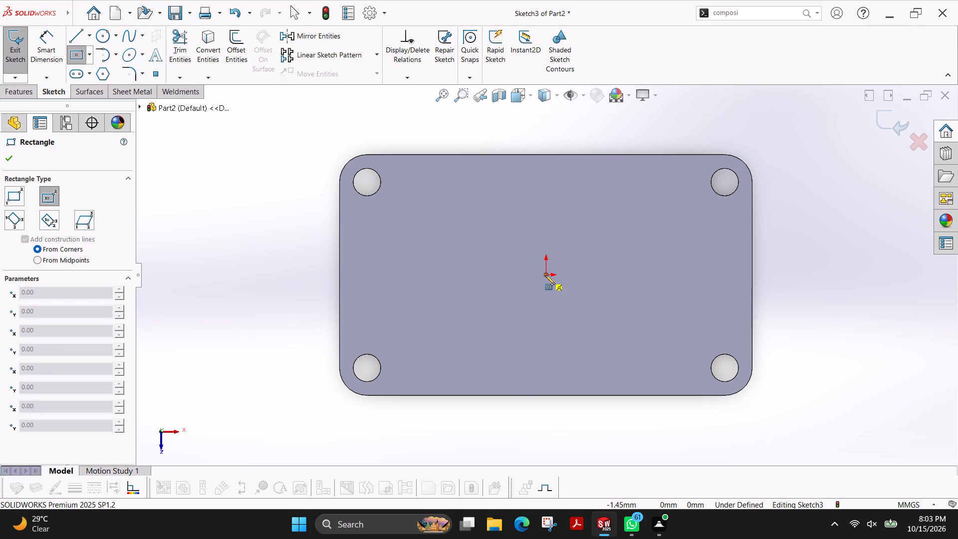
{"action": "left_click", "coordinate": [545, 275]}
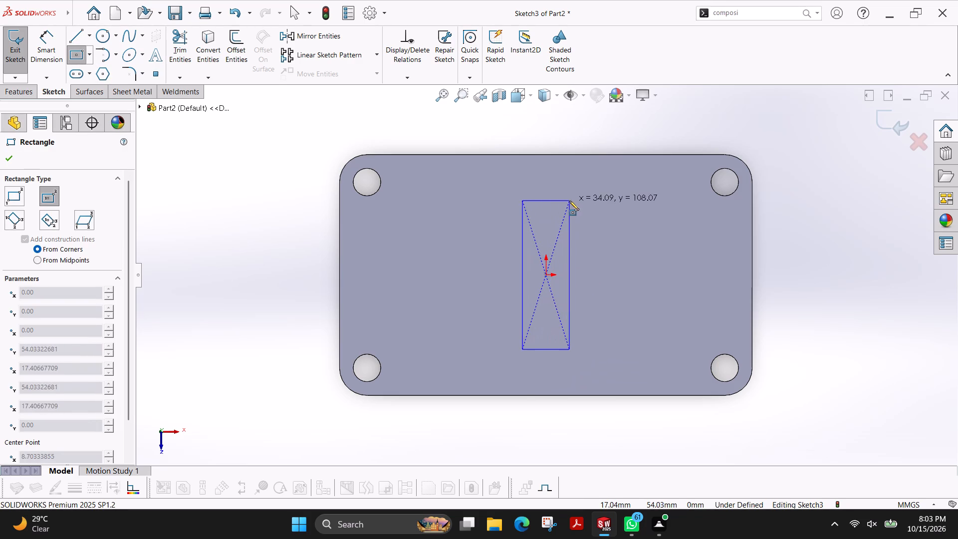
{"action": "left_click", "coordinate": [569, 189]}
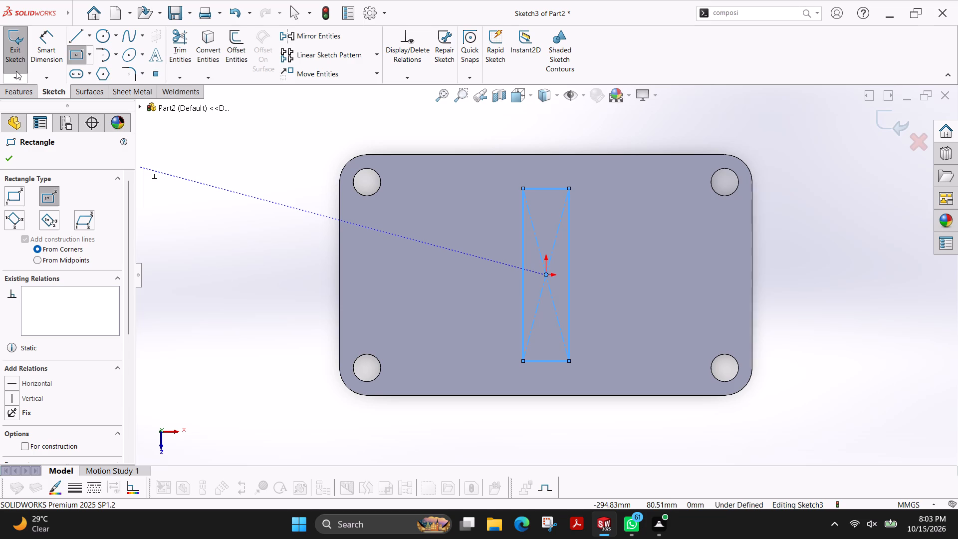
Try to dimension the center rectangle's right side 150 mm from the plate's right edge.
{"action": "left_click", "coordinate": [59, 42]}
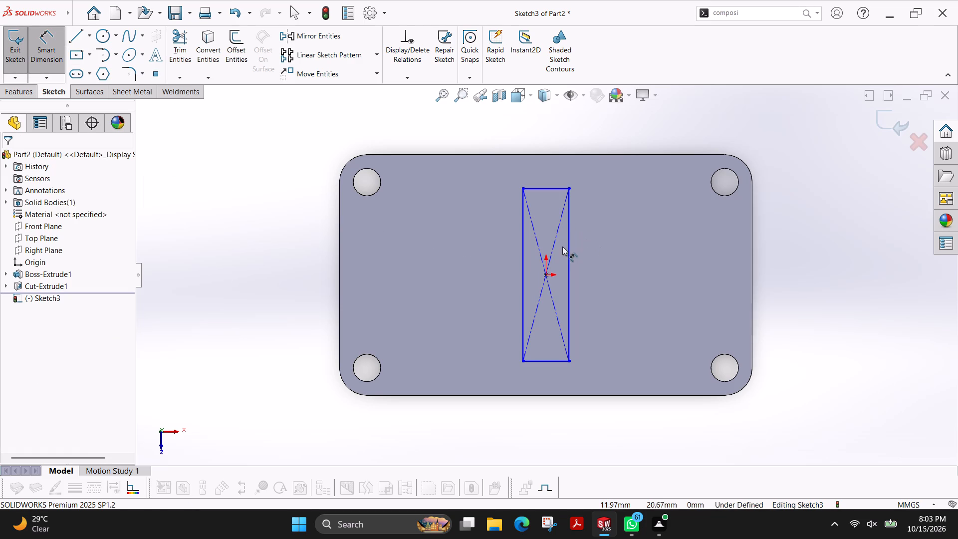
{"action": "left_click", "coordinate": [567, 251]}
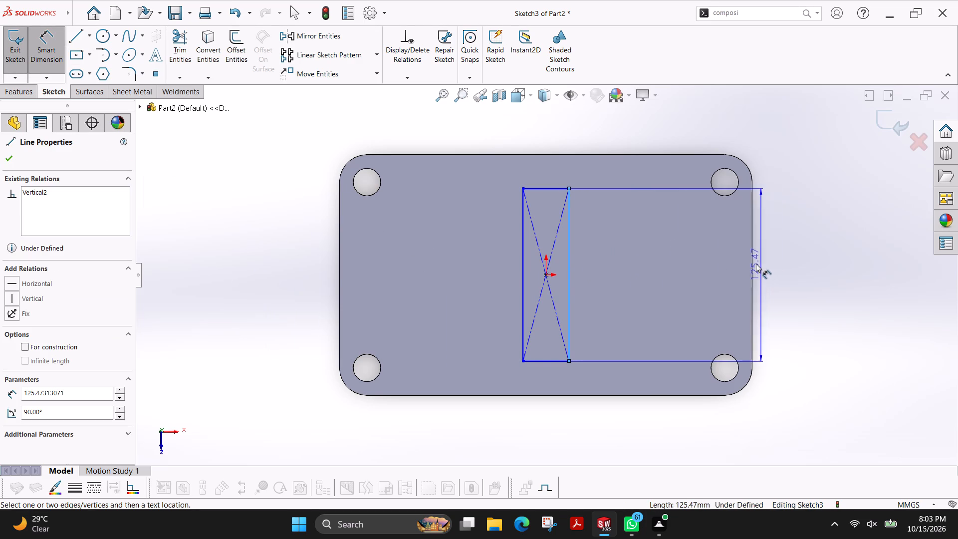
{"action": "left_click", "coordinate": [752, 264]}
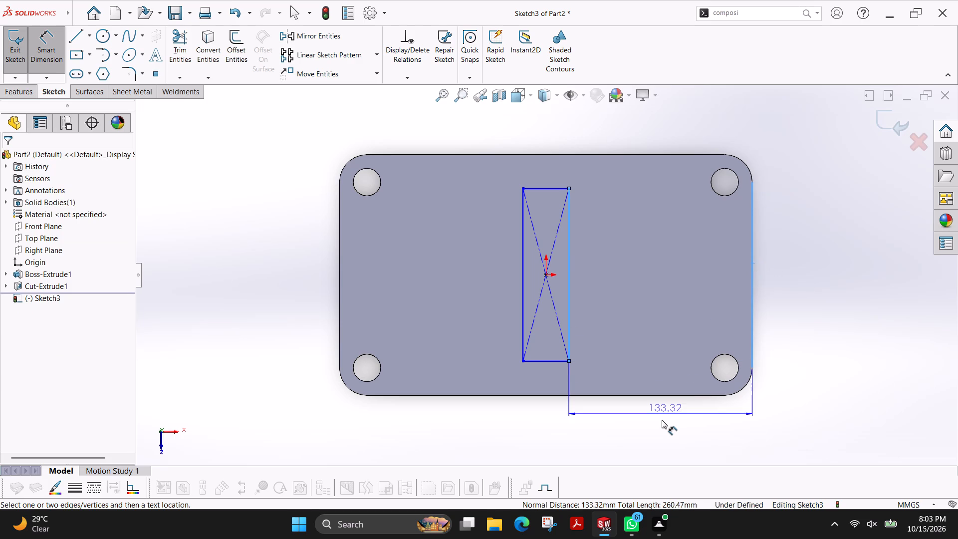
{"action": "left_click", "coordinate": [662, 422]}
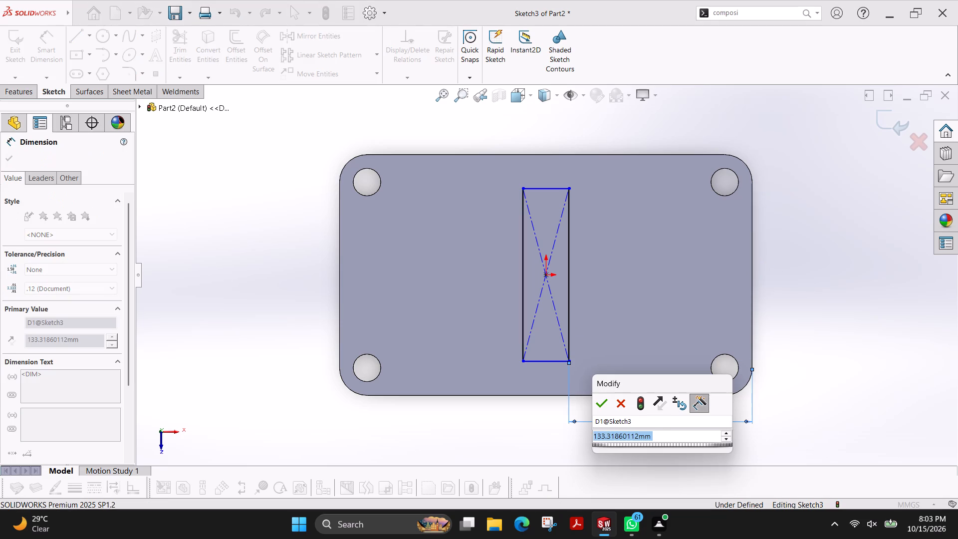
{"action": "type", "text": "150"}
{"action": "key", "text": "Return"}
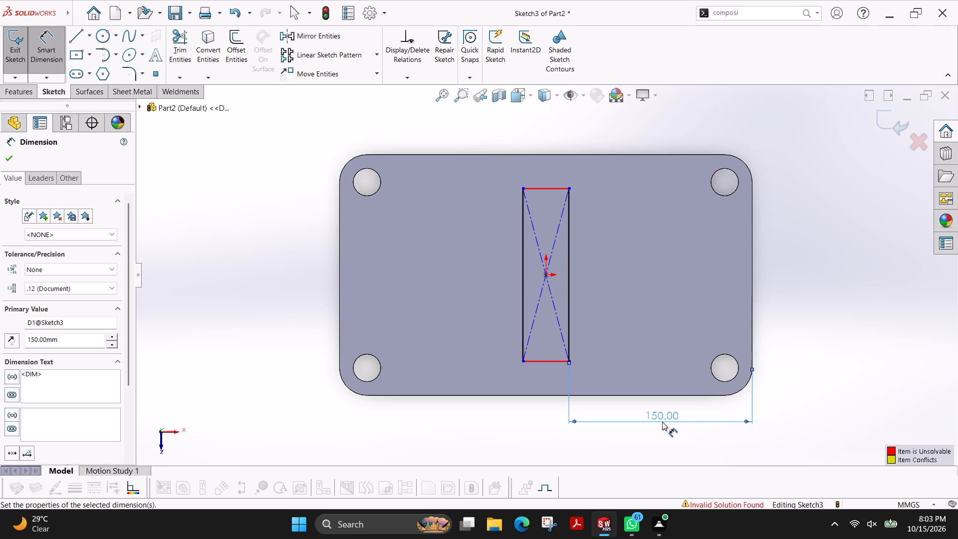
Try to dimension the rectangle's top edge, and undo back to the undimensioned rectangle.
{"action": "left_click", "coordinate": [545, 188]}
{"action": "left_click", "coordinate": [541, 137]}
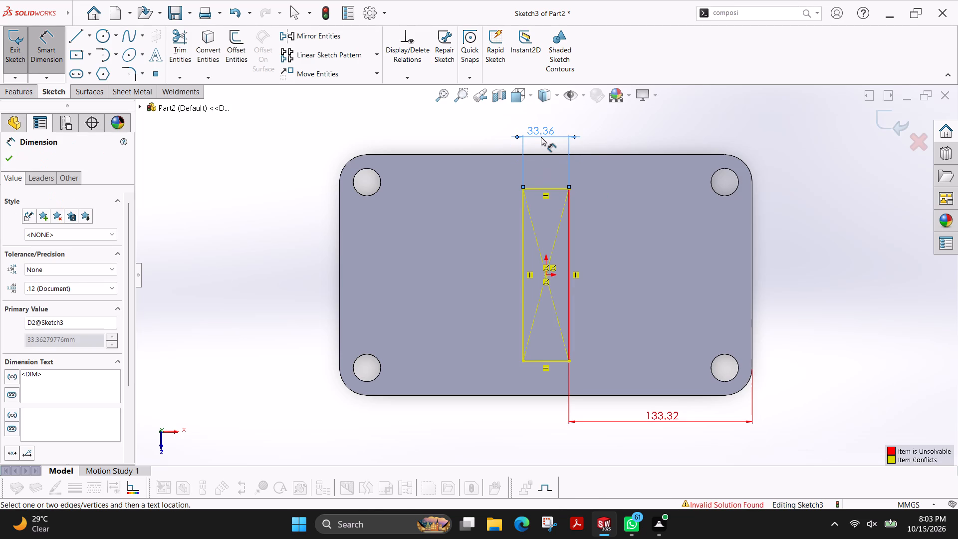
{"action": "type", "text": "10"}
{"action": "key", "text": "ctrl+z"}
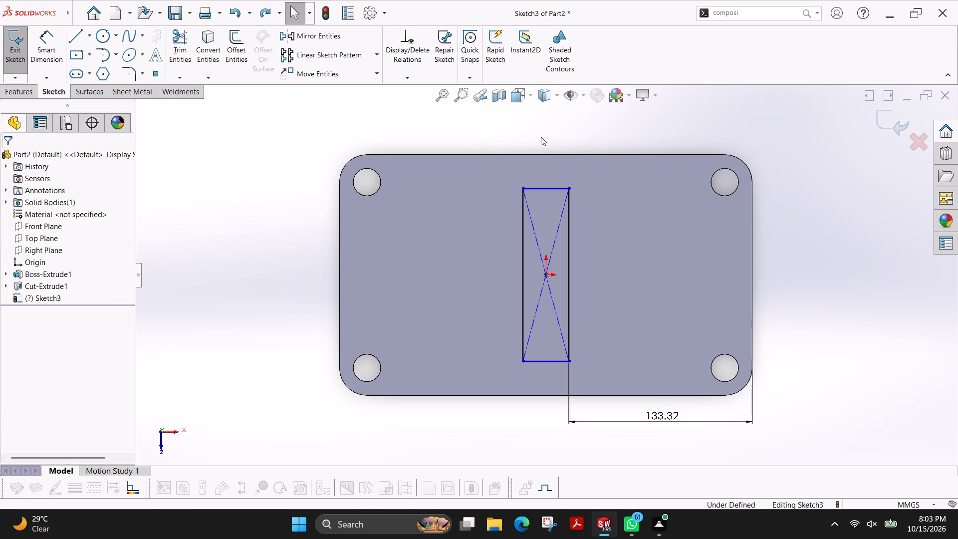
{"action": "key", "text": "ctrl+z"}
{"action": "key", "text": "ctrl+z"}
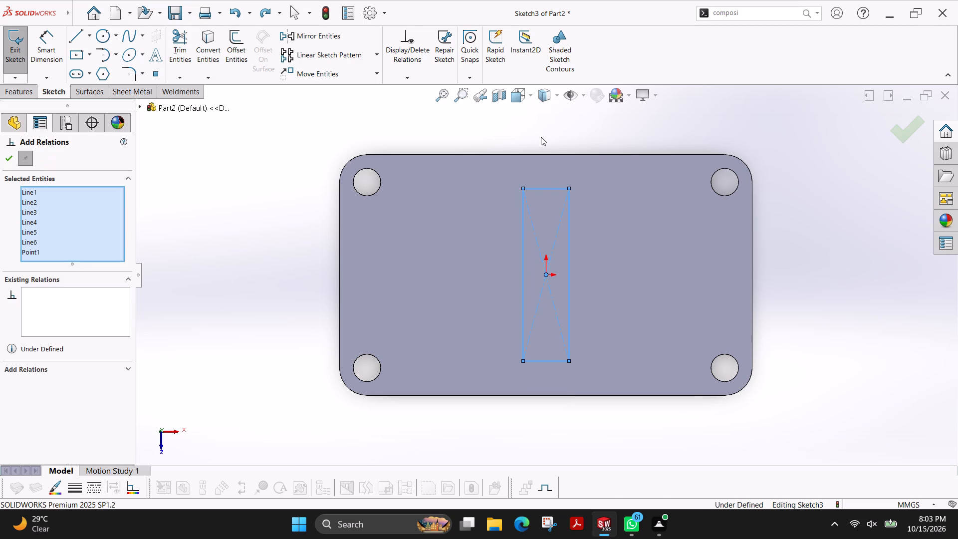
Dimension the center rectangle's width along its top edge and set it to 10 mm.
{"action": "left_click", "coordinate": [44, 36]}
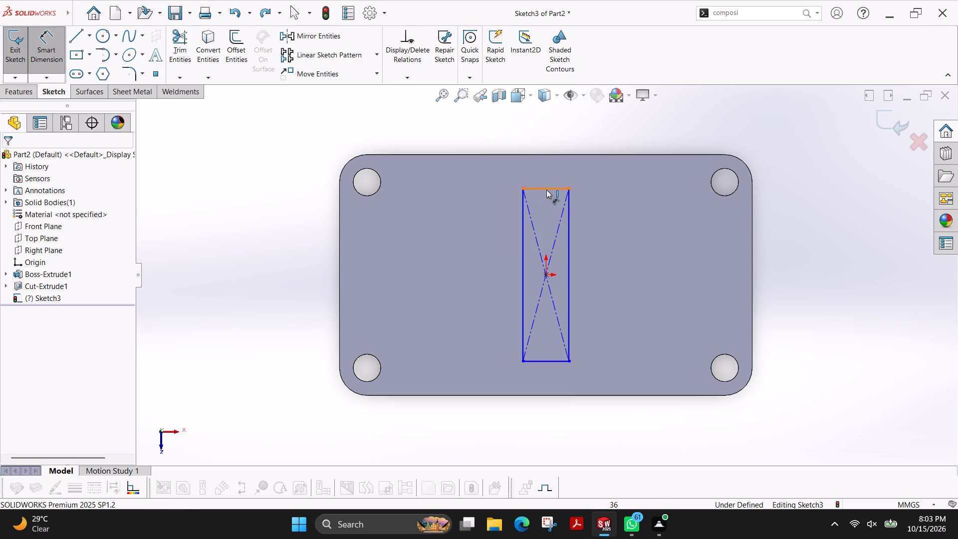
{"action": "left_click", "coordinate": [546, 190]}
{"action": "left_click", "coordinate": [547, 140]}
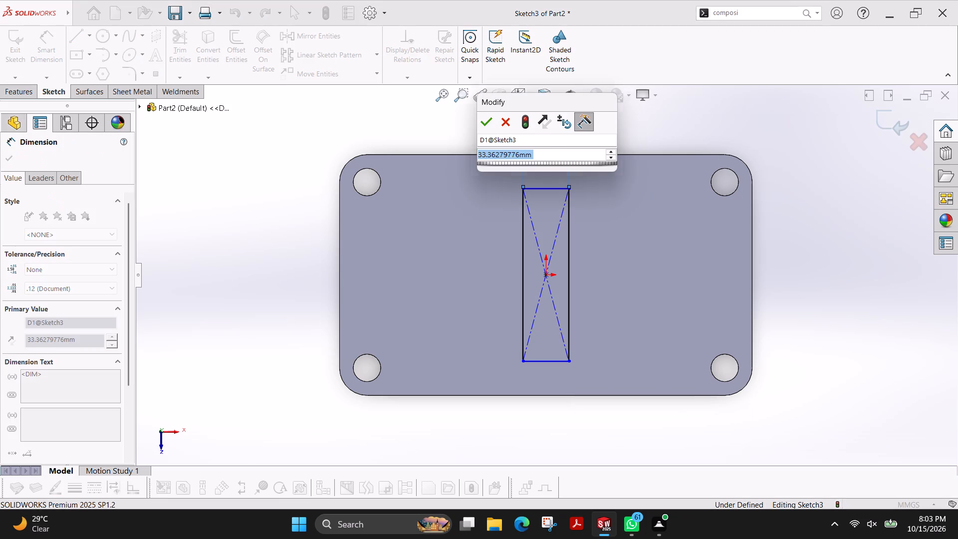
{"action": "type", "text": "10"}
{"action": "key", "text": "Return"}
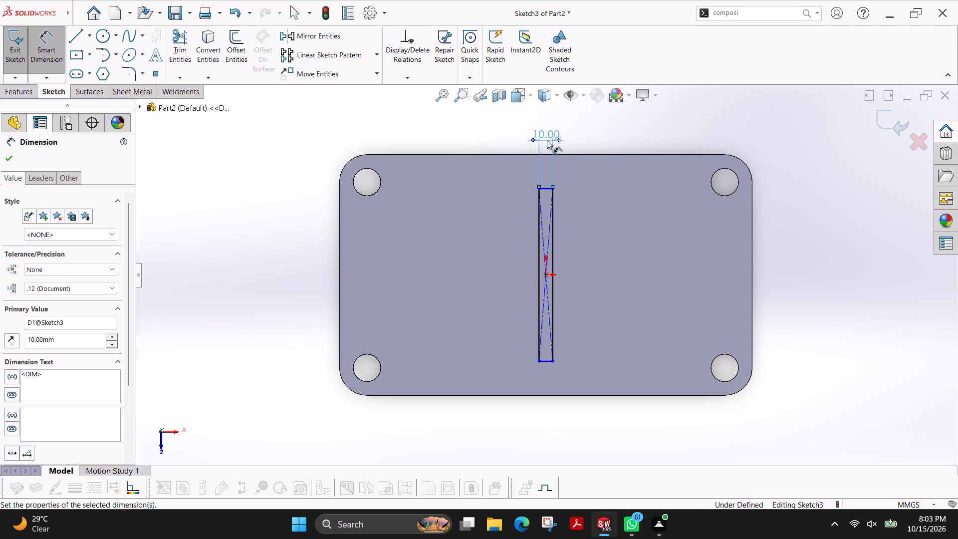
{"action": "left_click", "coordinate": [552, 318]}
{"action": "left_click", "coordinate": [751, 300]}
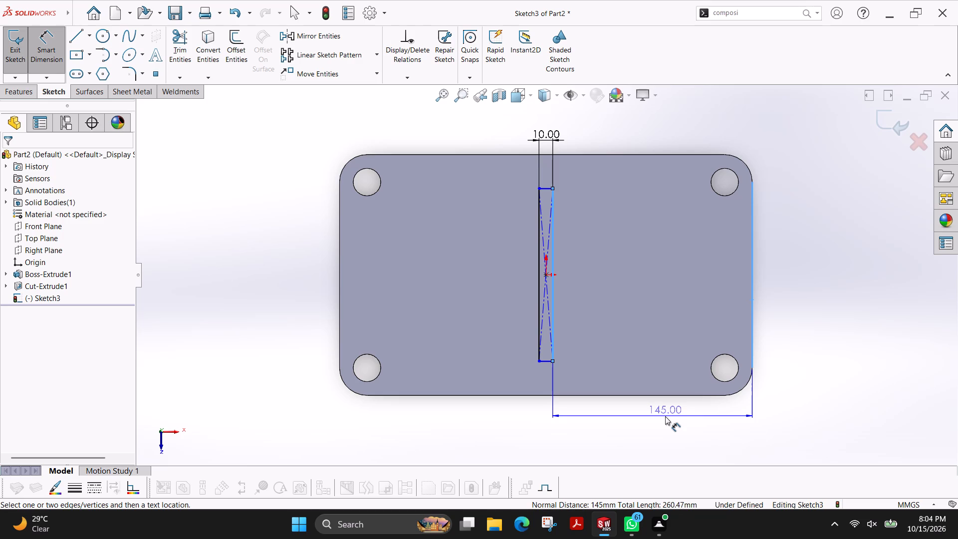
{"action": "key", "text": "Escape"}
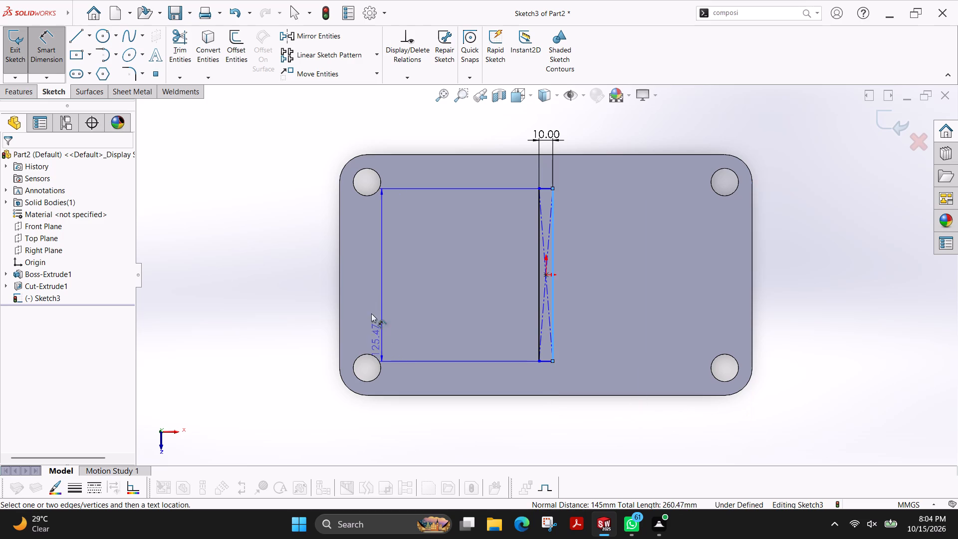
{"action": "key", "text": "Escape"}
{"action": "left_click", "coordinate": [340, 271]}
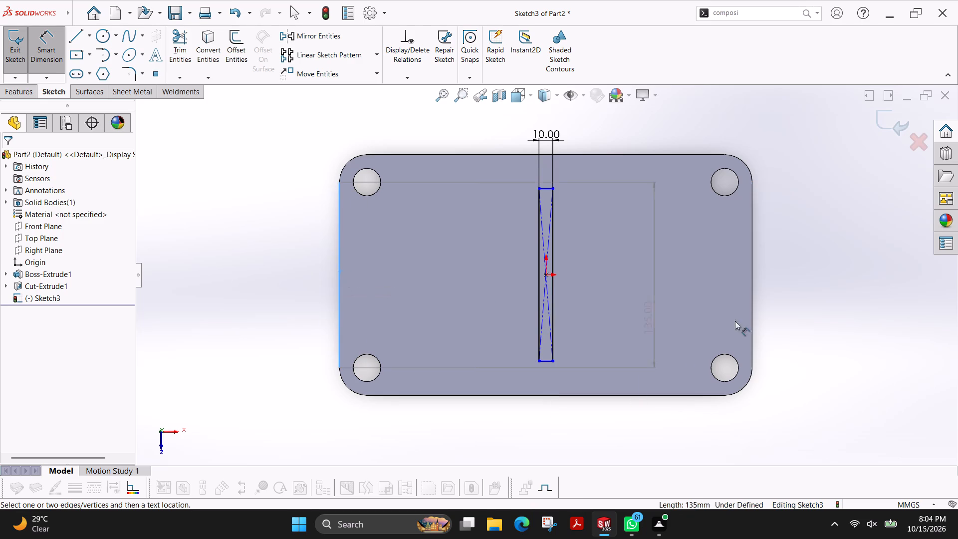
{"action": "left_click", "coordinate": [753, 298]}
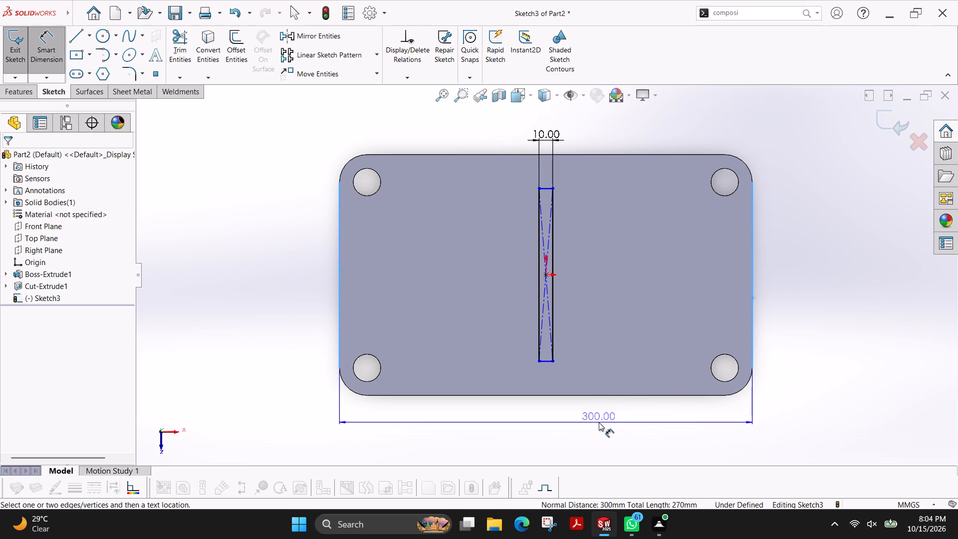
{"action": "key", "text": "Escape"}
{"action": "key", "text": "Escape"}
Dimension the rectangle's height between its top and bottom edges as 120 mm and close the sketch.
{"action": "scroll", "coordinate": [573, 302], "scroll_direction": "down", "scroll_amount": 4}
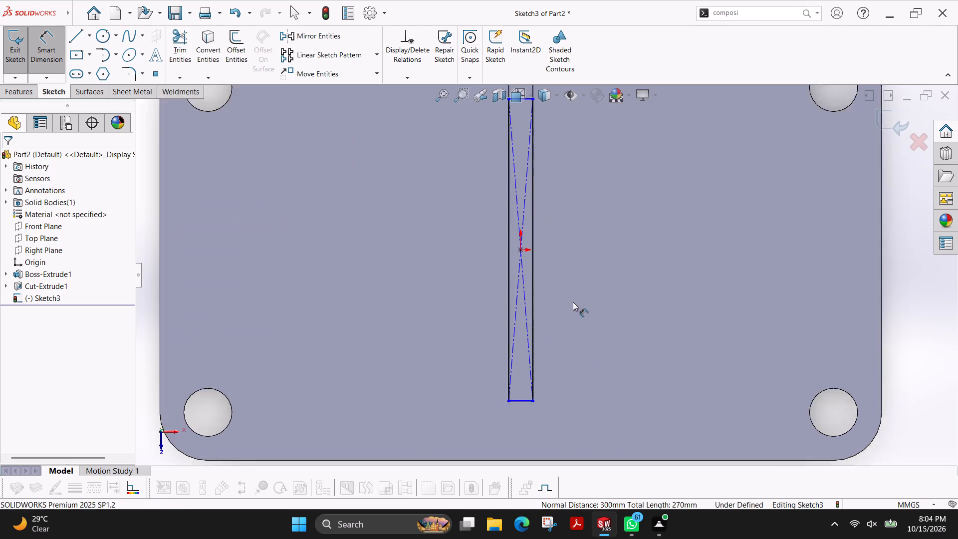
{"action": "scroll", "coordinate": [573, 302], "scroll_direction": "down", "scroll_amount": 1}
{"action": "scroll", "coordinate": [573, 302], "scroll_direction": "up", "scroll_amount": 6}
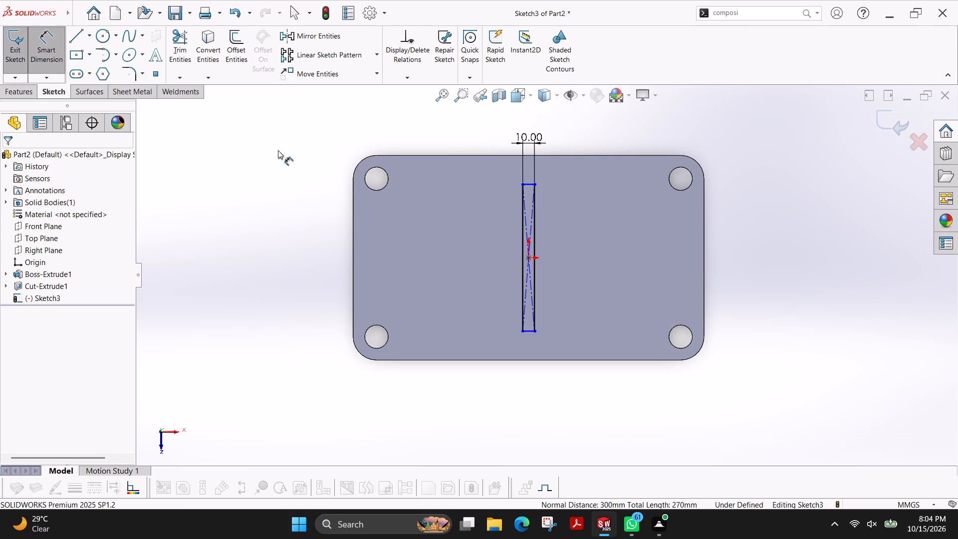
{"action": "left_click", "coordinate": [528, 184]}
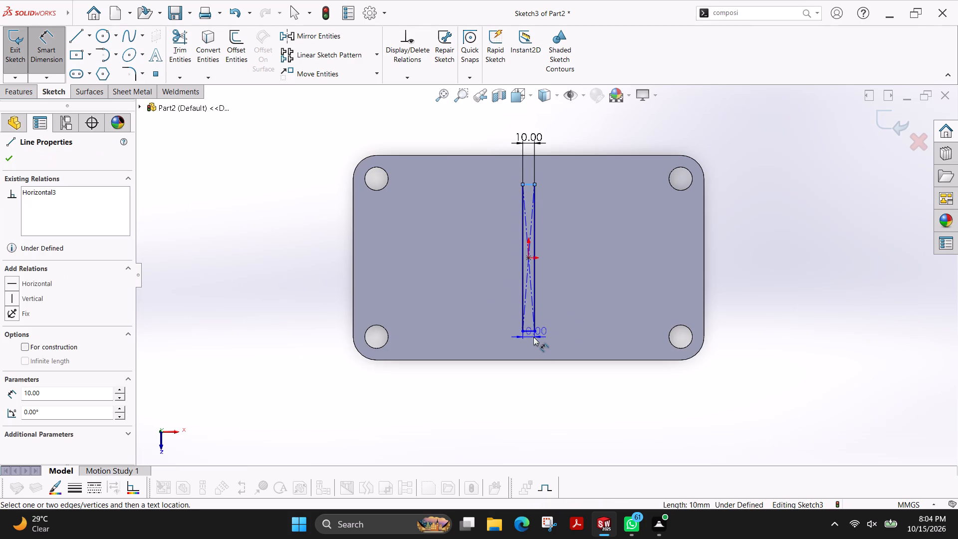
{"action": "left_click", "coordinate": [529, 329]}
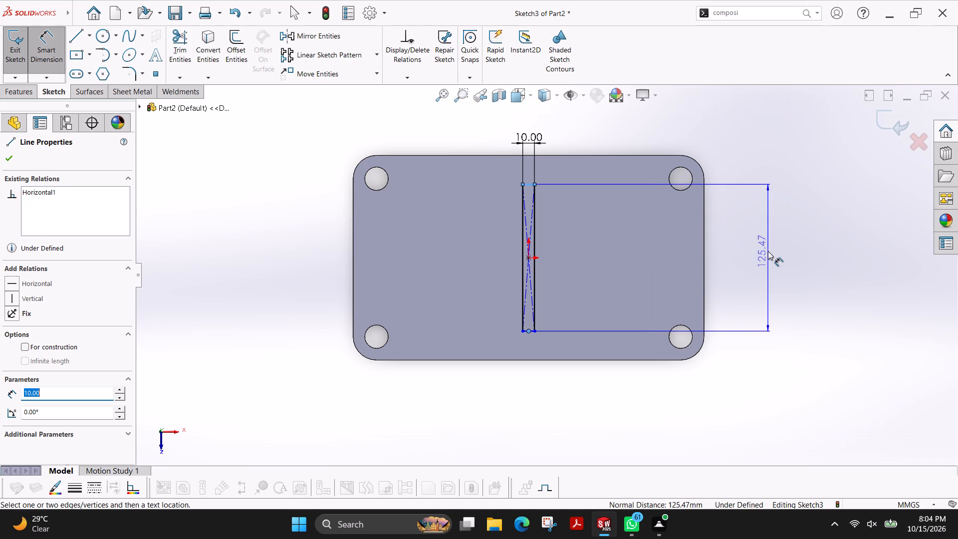
{"action": "left_click", "coordinate": [768, 251]}
{"action": "type", "text": "120"}
{"action": "key", "text": "Return"}
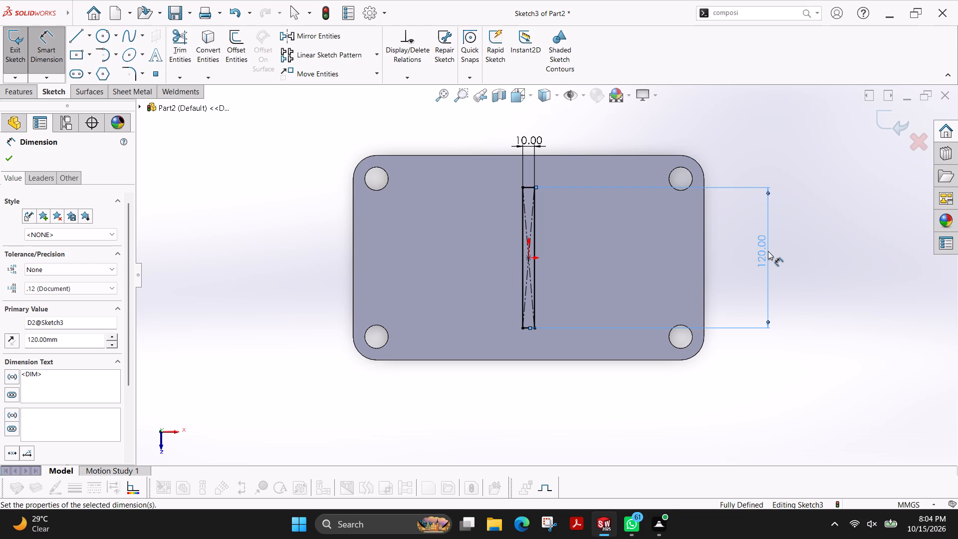
{"action": "left_click", "coordinate": [11, 158]}
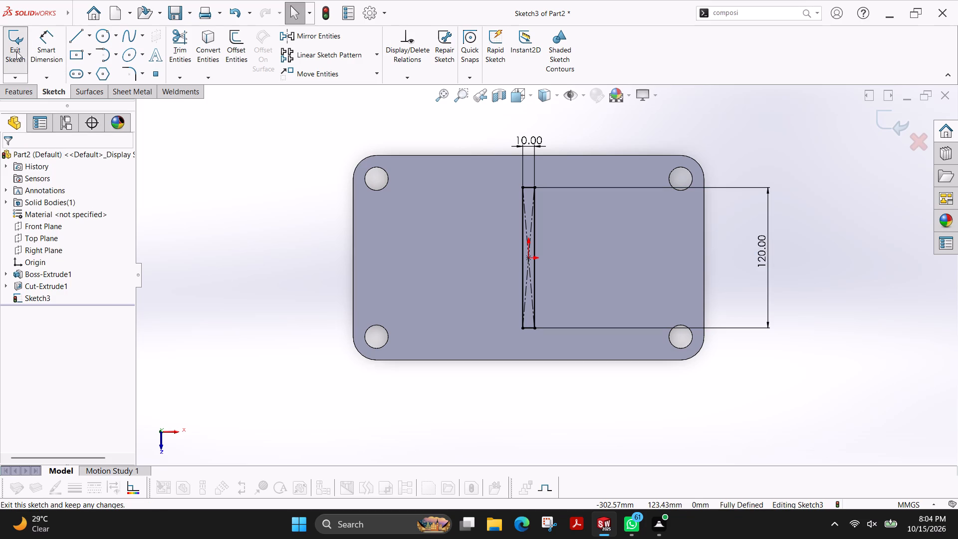
{"action": "left_click", "coordinate": [16, 51]}
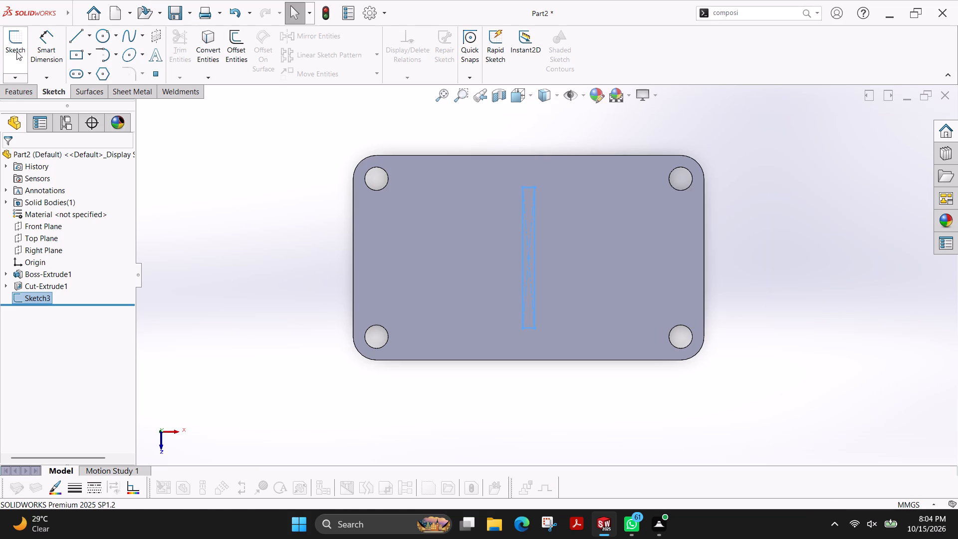
Extrude the 10 x 120 mm rectangle as a Blind boss 65 mm deep, merged with the plate.
{"action": "left_click", "coordinate": [27, 94]}
{"action": "left_click", "coordinate": [12, 54]}
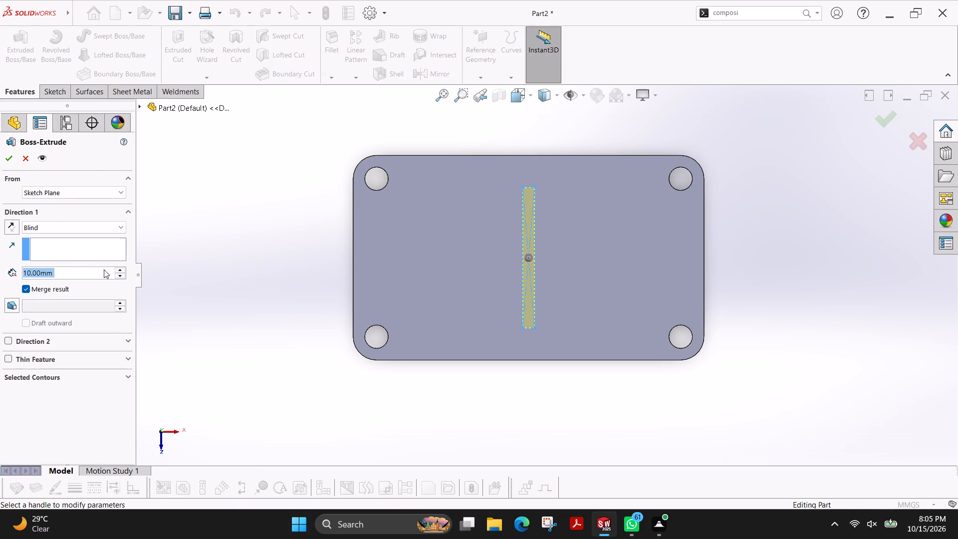
{"action": "type", "text": "65"}
{"action": "key", "text": "Return"}
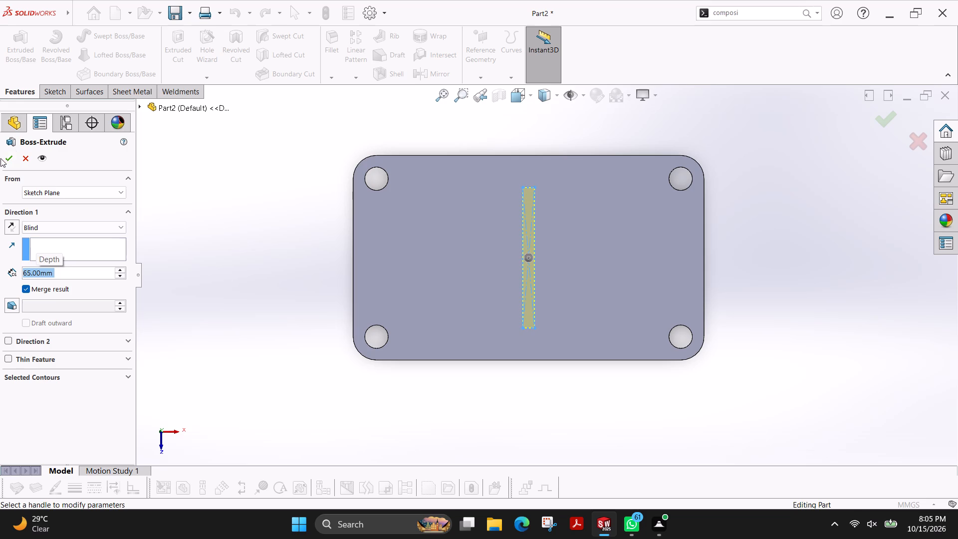
{"action": "left_click", "coordinate": [5, 158]}
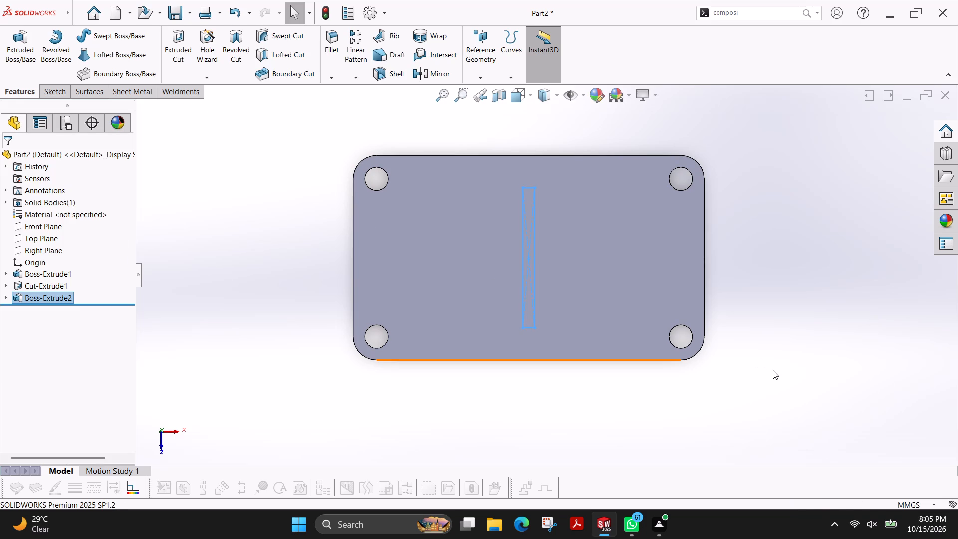
Fillet the lower outer corner edge of the upright wall with a 10 mm symmetric radius.
{"action": "middle_click_drag", "start_coordinate": [773, 371], "coordinate": [724, 338], "text": "ctrl+shift"}
{"action": "key", "text": "Escape"}
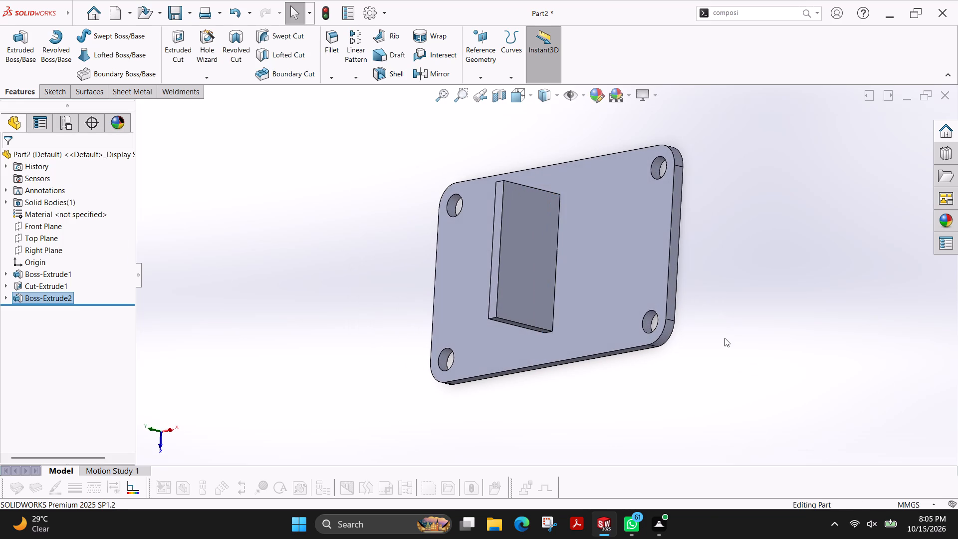
{"action": "scroll", "coordinate": [724, 338], "scroll_direction": "down", "scroll_amount": 1}
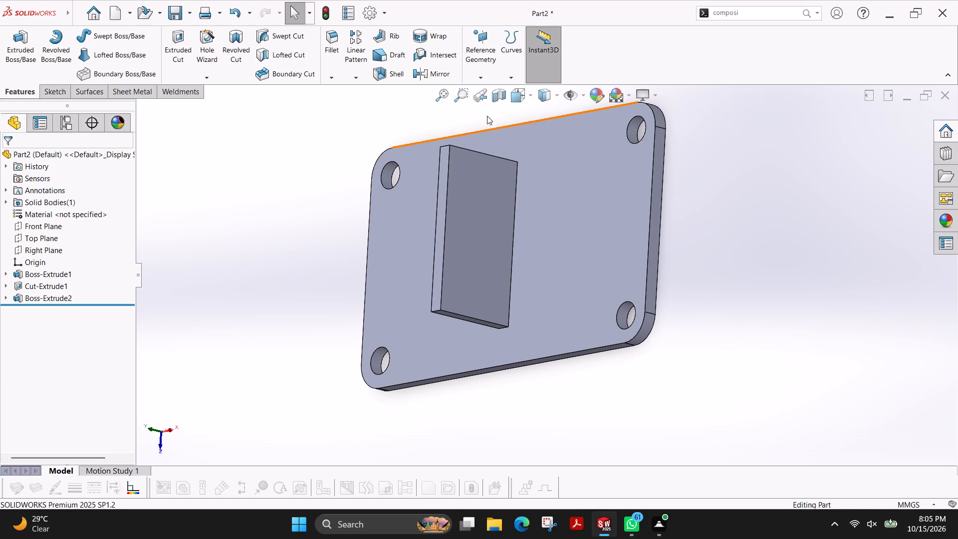
{"action": "left_click", "coordinate": [335, 37]}
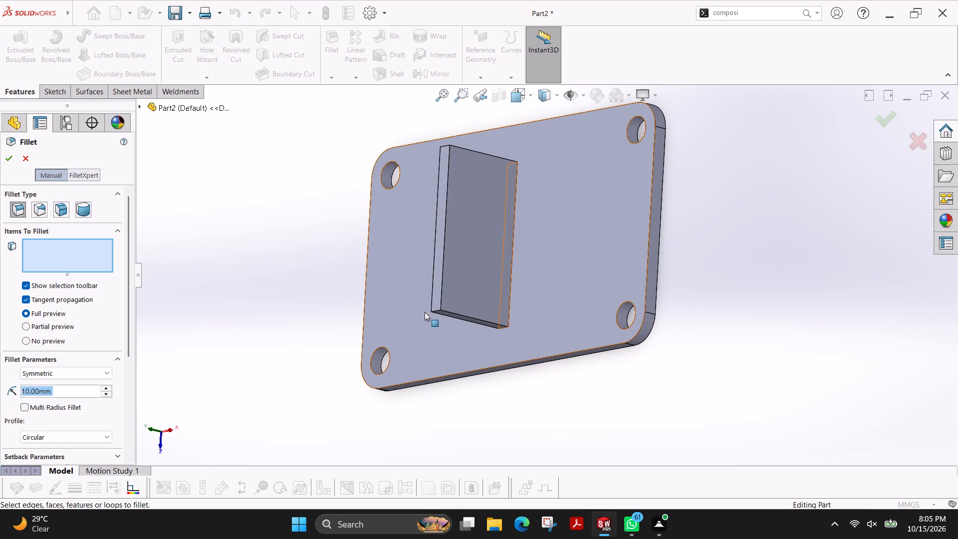
{"action": "left_click", "coordinate": [433, 310]}
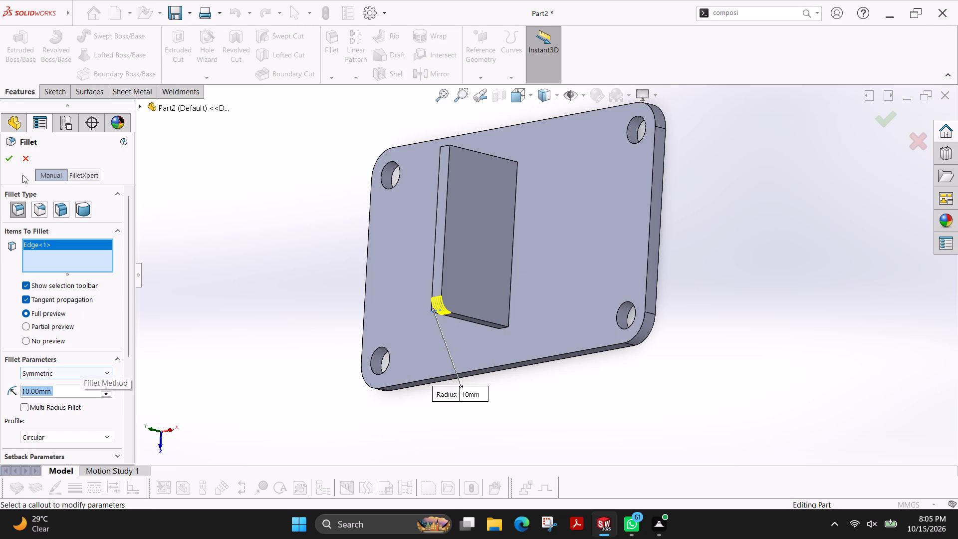
{"action": "left_click", "coordinate": [9, 164]}
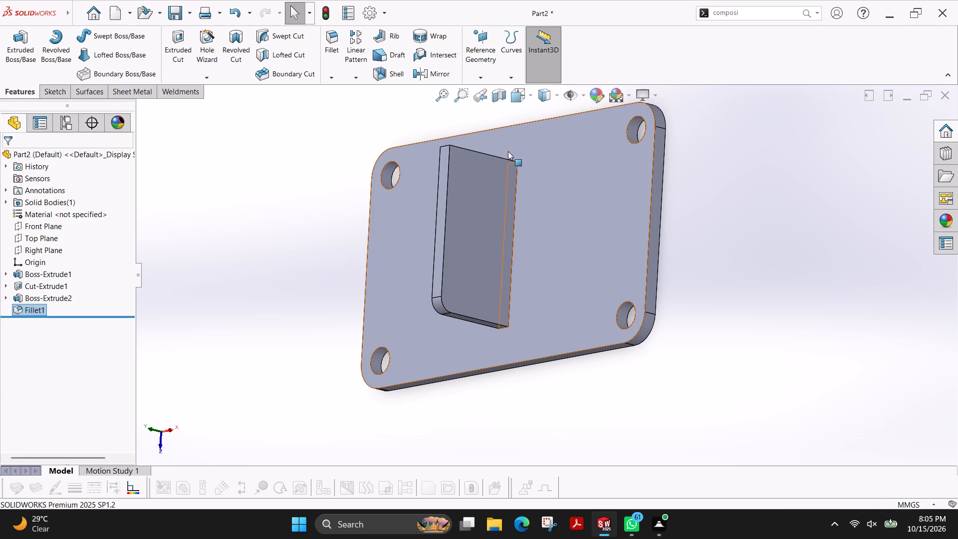
Fillet the upper outer corner edge of the upright wall with a 10 mm symmetric radius.
{"action": "middle_click_drag", "start_coordinate": [537, 163], "coordinate": [543, 220], "text": "ctrl+shift"}
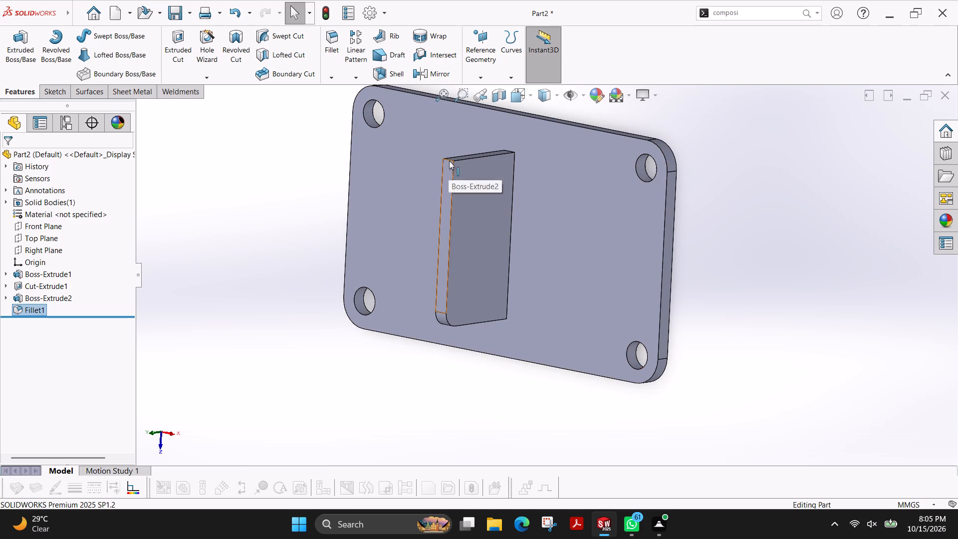
{"action": "left_click", "coordinate": [451, 159]}
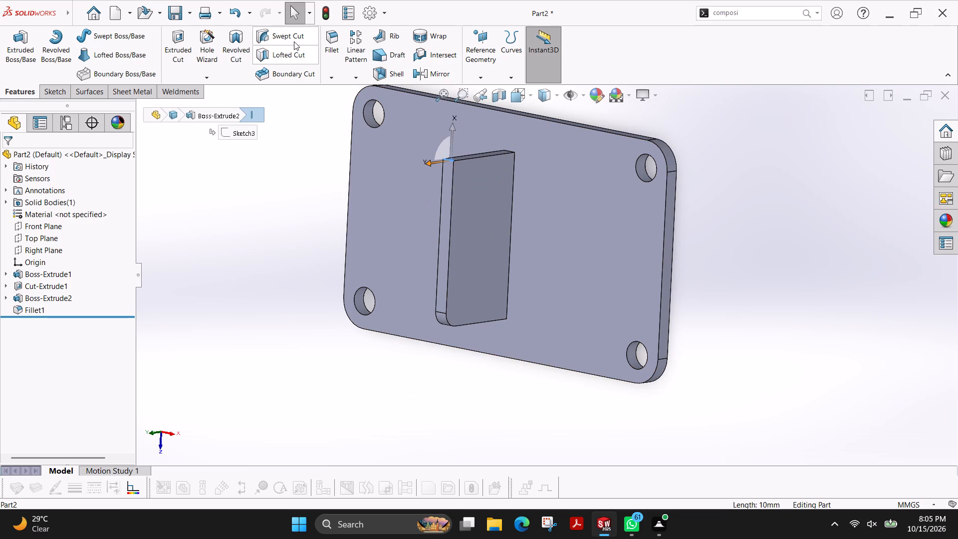
{"action": "left_click", "coordinate": [329, 37]}
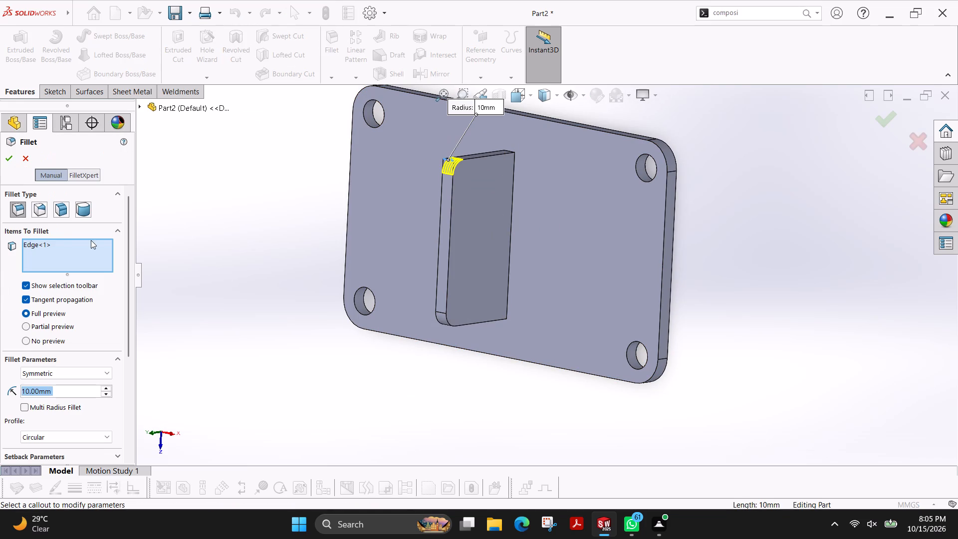
{"action": "key", "text": "Return"}
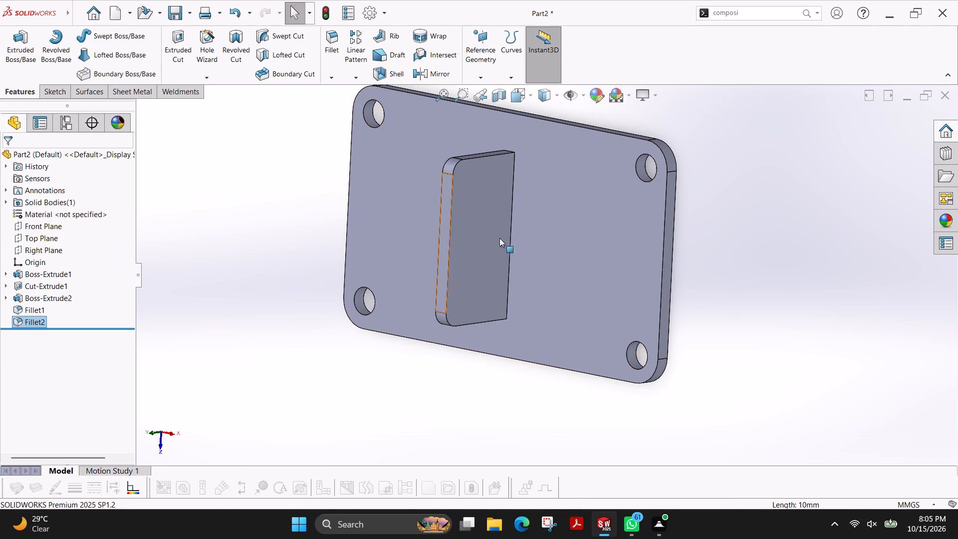
Start a sketch on the upright wall's broad face and draw a circle about 18 mm across, centred about 49 mm directly above the origin.
{"action": "left_click", "coordinate": [489, 230]}
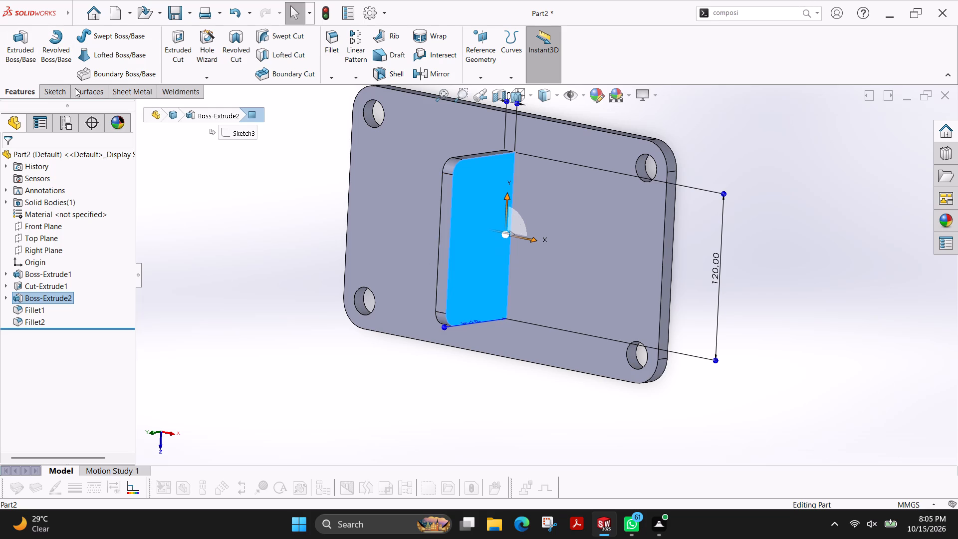
{"action": "left_click", "coordinate": [60, 90]}
{"action": "left_click", "coordinate": [13, 45]}
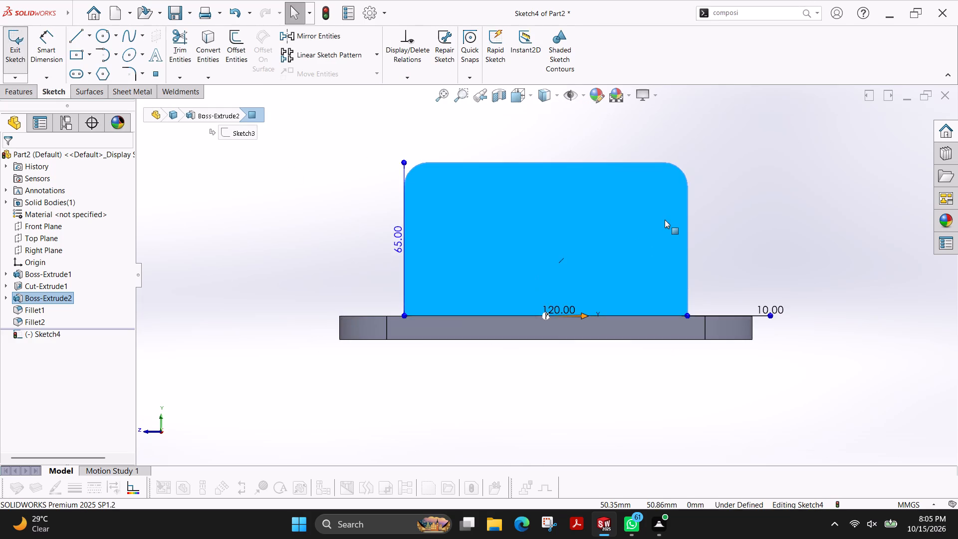
{"action": "scroll", "coordinate": [605, 245], "scroll_direction": "down", "scroll_amount": 2}
{"action": "key", "text": "Escape"}
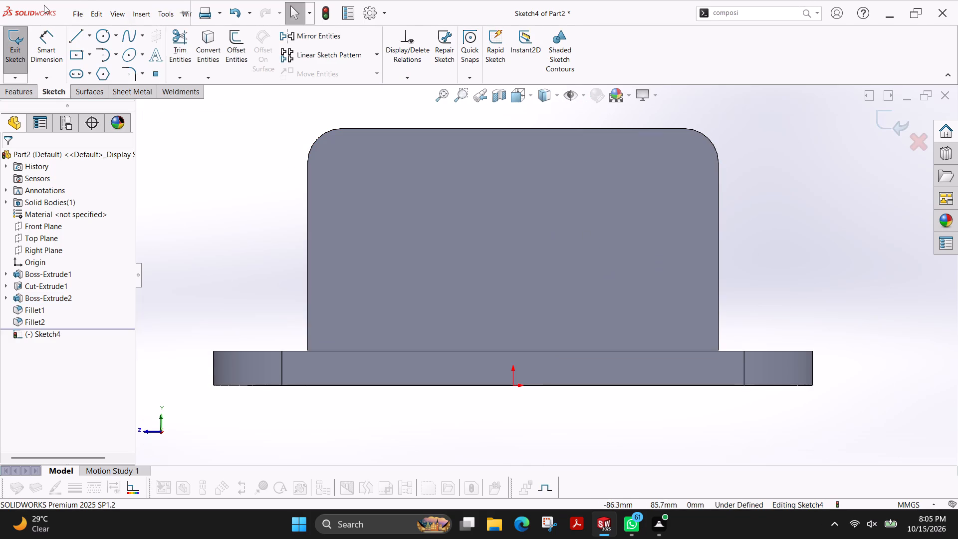
{"action": "left_click", "coordinate": [98, 45]}
{"action": "left_click", "coordinate": [105, 35]}
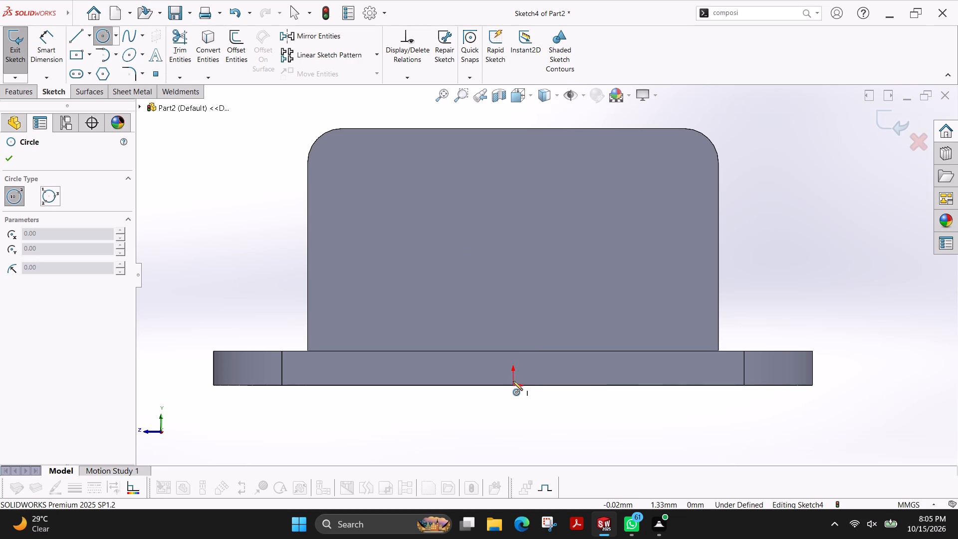
{"action": "left_click", "coordinate": [513, 217]}
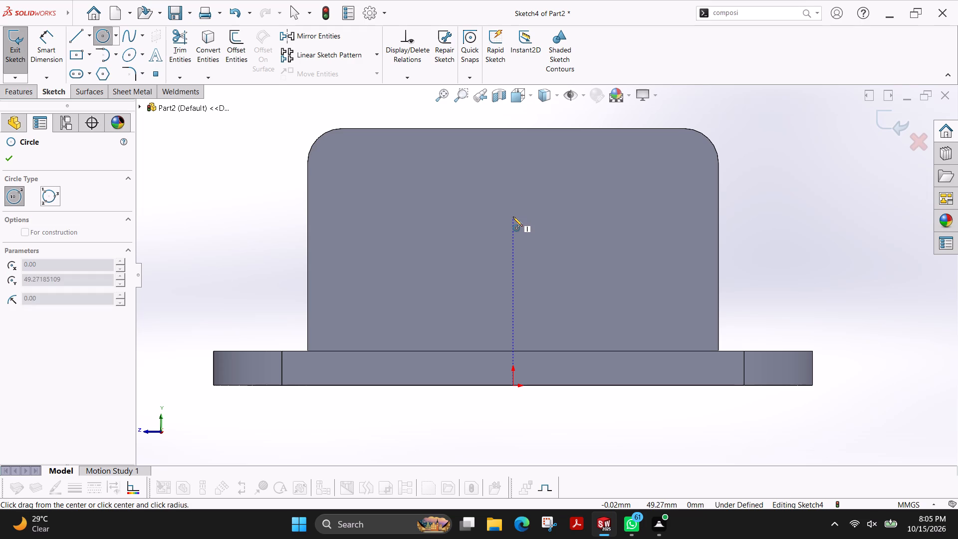
{"action": "left_click", "coordinate": [544, 219]}
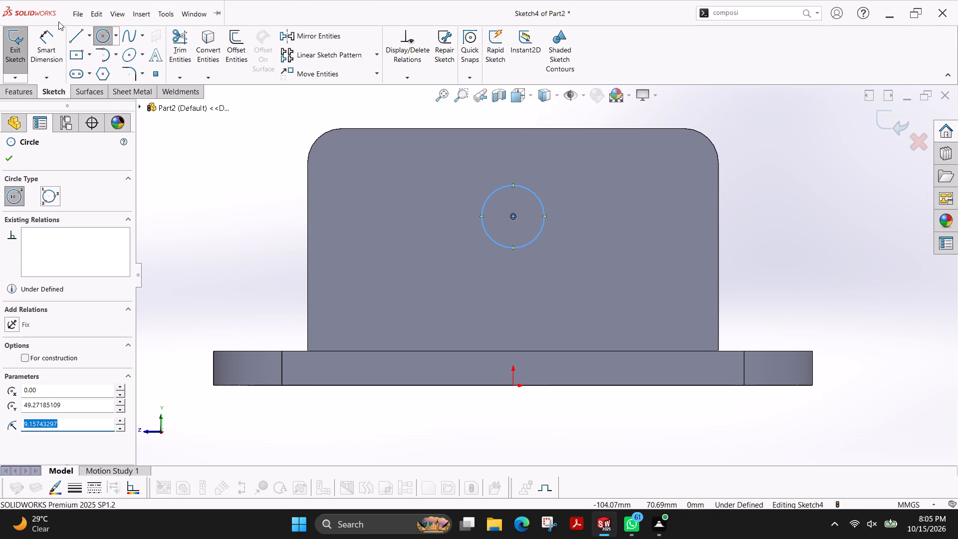
Dimension the circle's diameter as 25 mm.
{"action": "left_click", "coordinate": [52, 39]}
{"action": "left_click", "coordinate": [542, 215]}
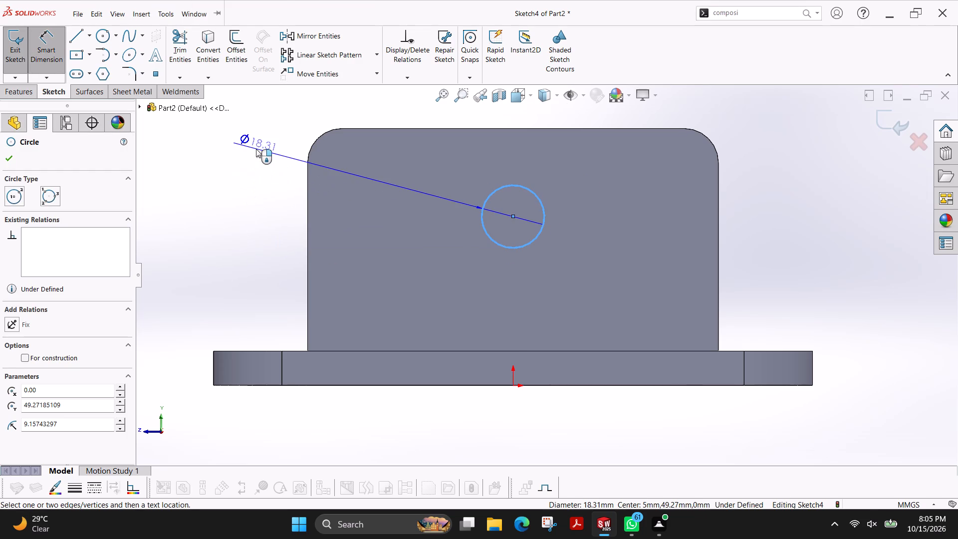
{"action": "left_click", "coordinate": [256, 149]}
{"action": "type", "text": "25"}
{"action": "key", "text": "Return"}
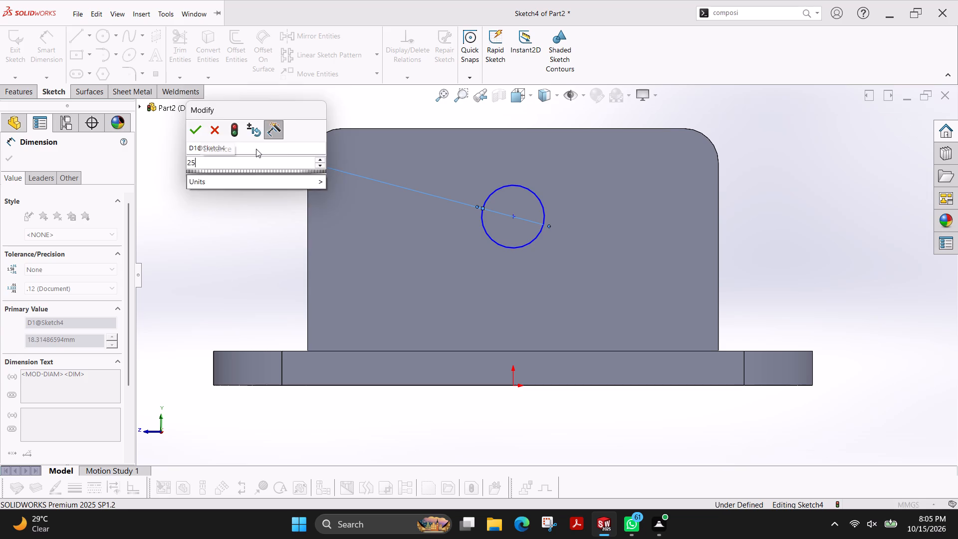
Dimension the height from the plate's bottom edge to the circle's centre as 55 mm.
{"action": "left_click", "coordinate": [514, 215]}
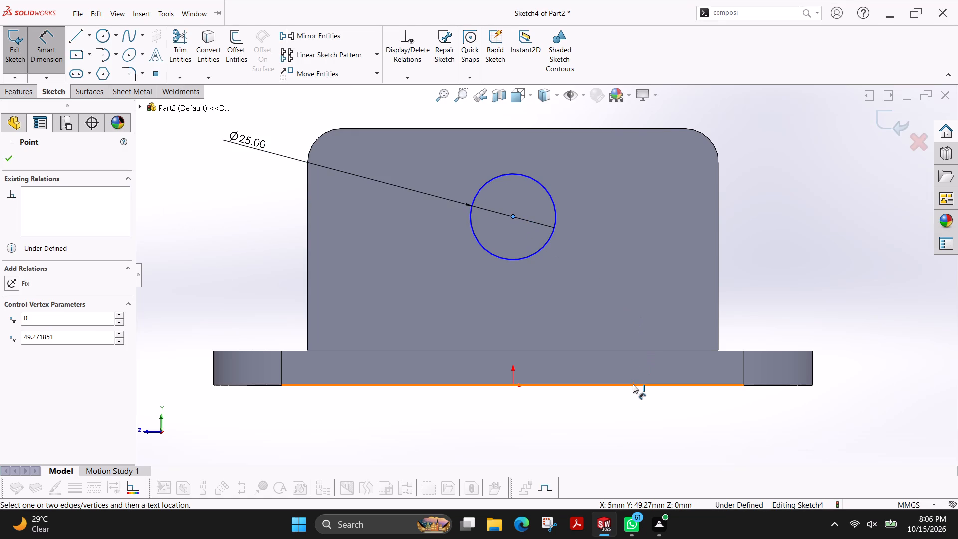
{"action": "left_click", "coordinate": [633, 384]}
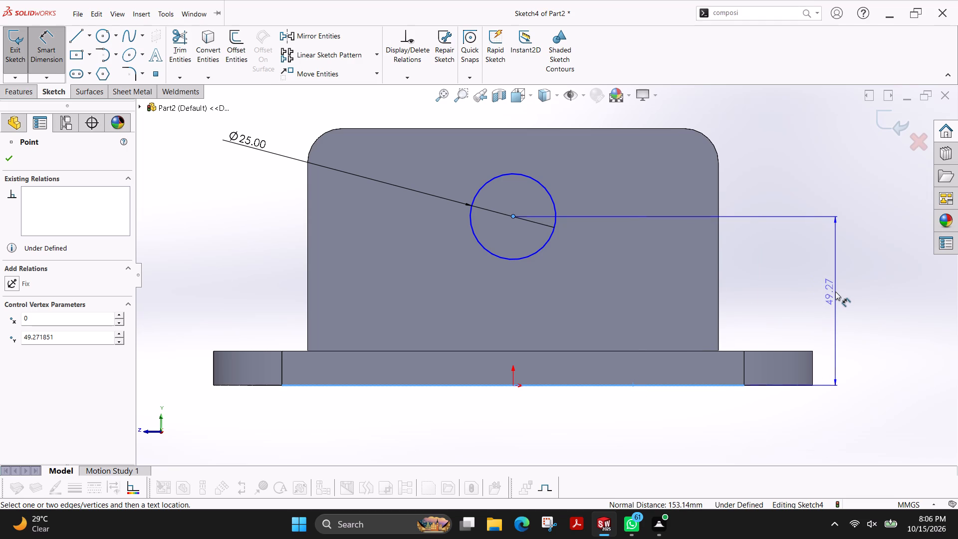
{"action": "left_click", "coordinate": [835, 291]}
{"action": "type", "text": "55"}
{"action": "key", "text": "Return"}
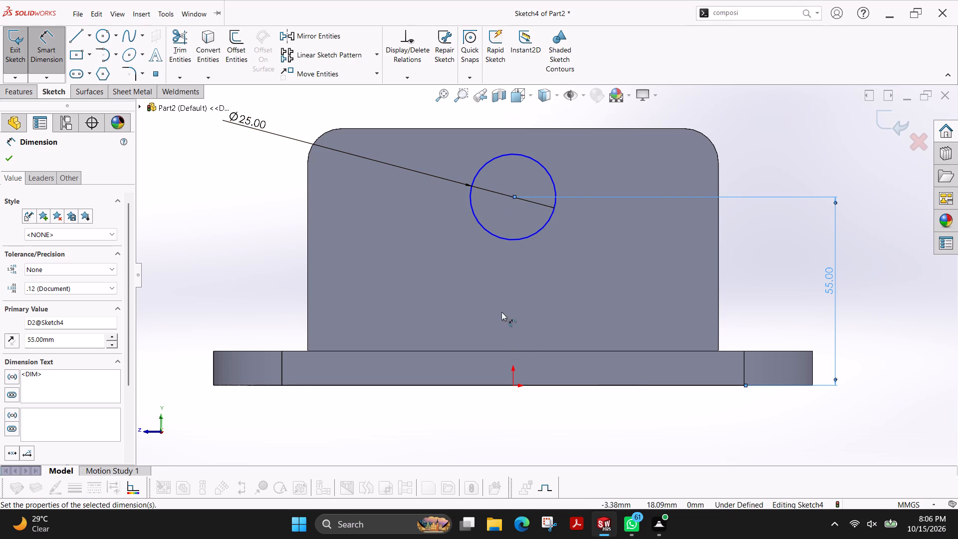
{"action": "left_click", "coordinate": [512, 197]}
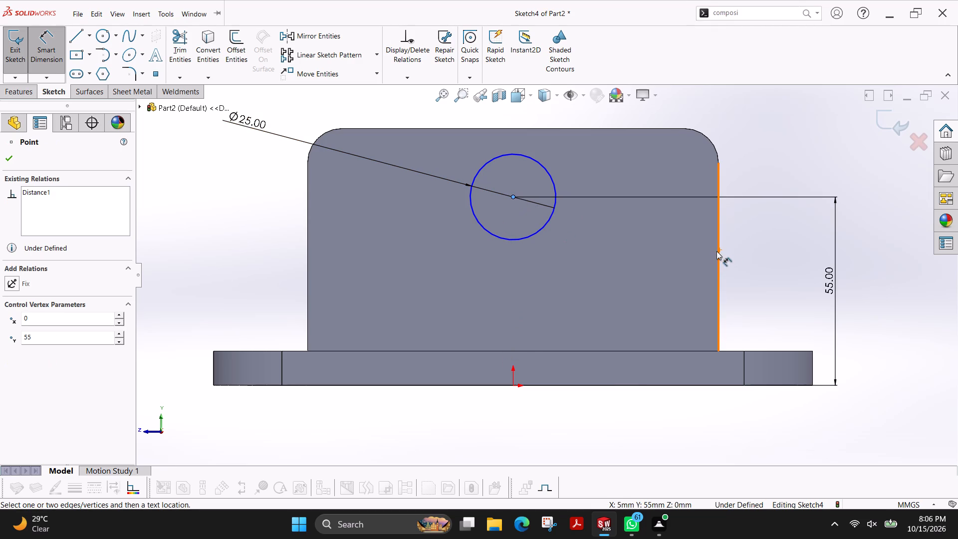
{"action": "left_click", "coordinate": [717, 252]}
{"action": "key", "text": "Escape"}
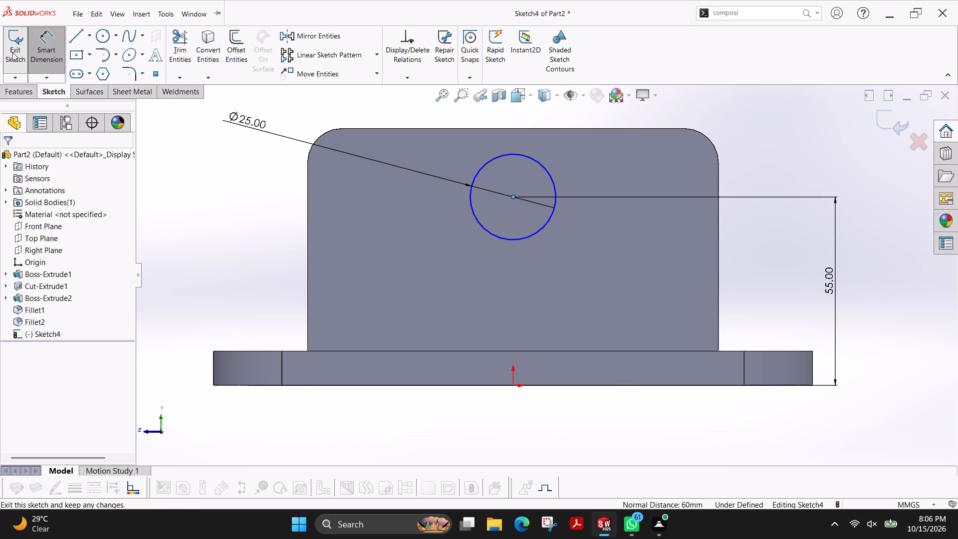
Cut the 25 mm circle through the upright wall with a Blind Extruded Cut 65 mm deep.
{"action": "left_click", "coordinate": [20, 92]}
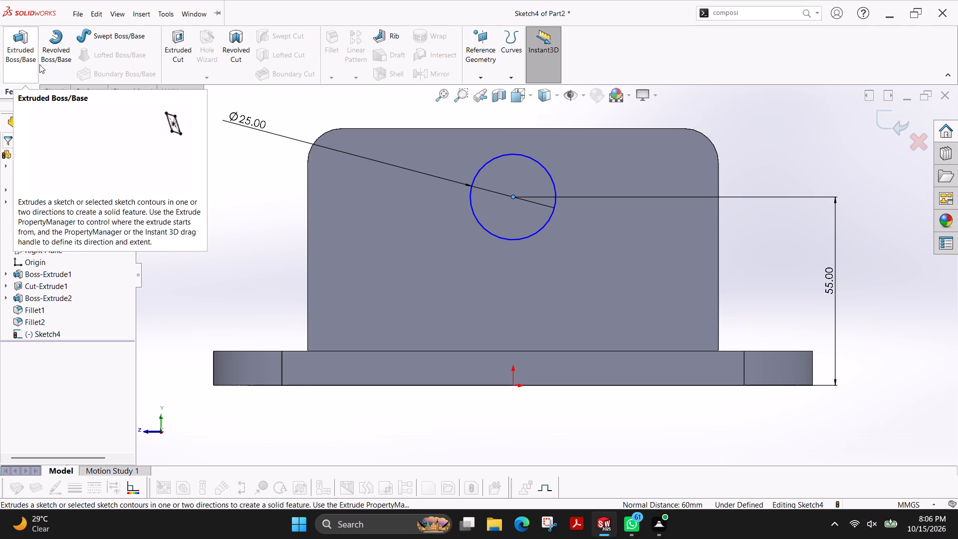
{"action": "left_click", "coordinate": [175, 34]}
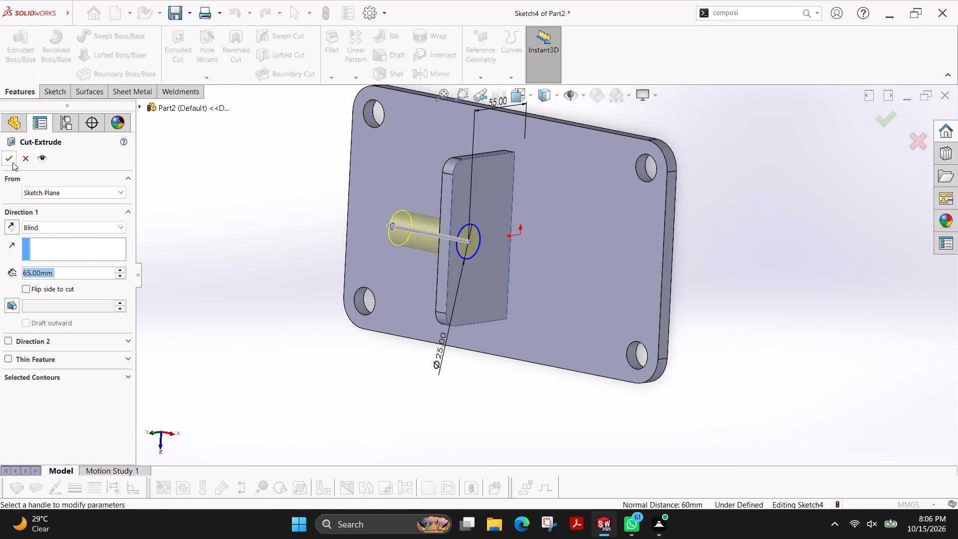
{"action": "left_click", "coordinate": [12, 162]}
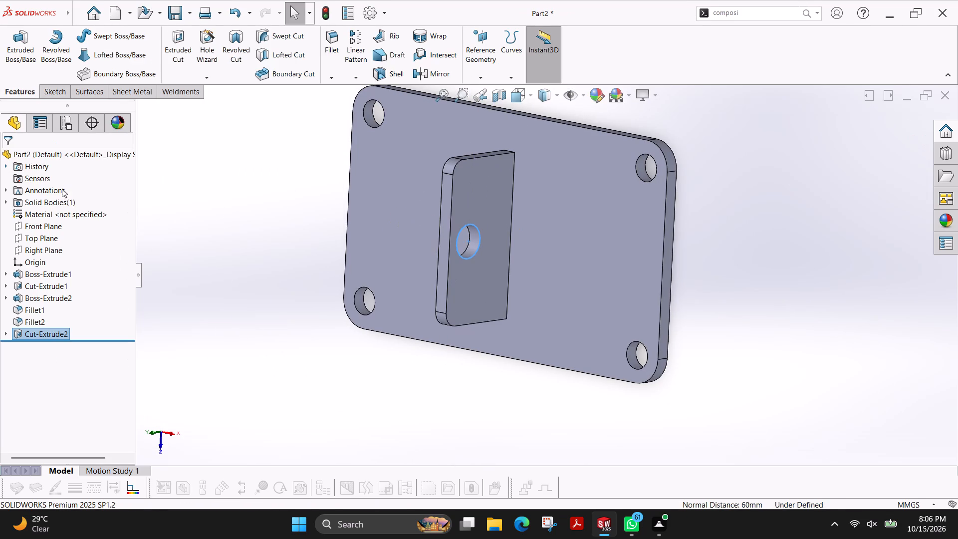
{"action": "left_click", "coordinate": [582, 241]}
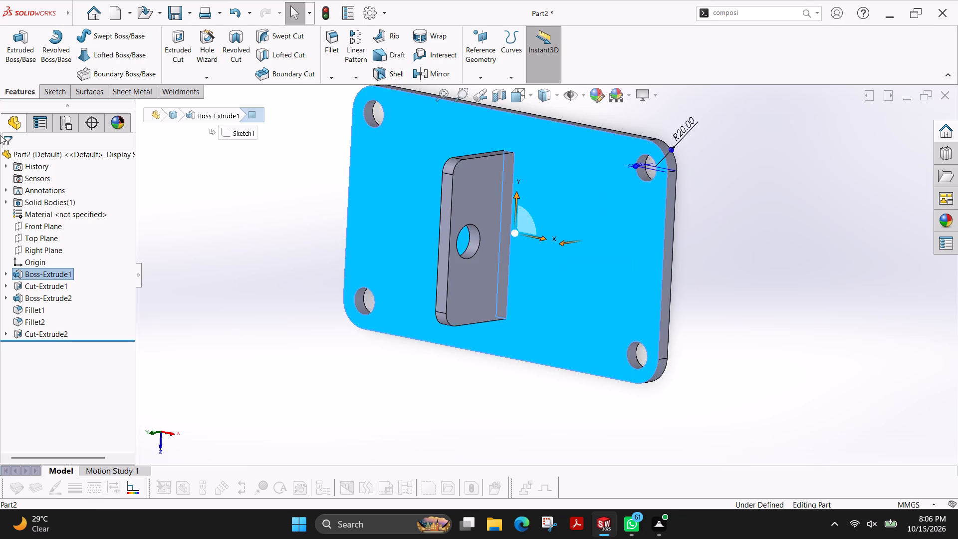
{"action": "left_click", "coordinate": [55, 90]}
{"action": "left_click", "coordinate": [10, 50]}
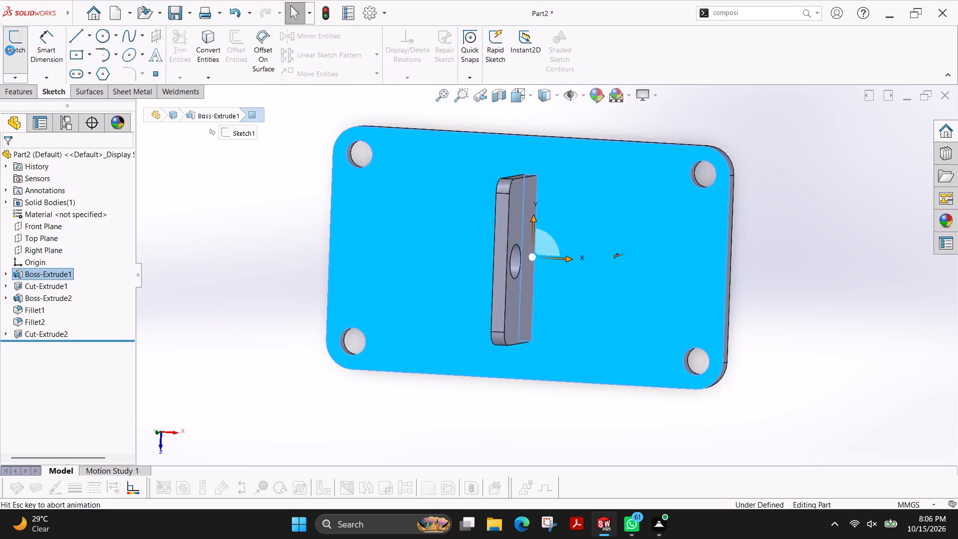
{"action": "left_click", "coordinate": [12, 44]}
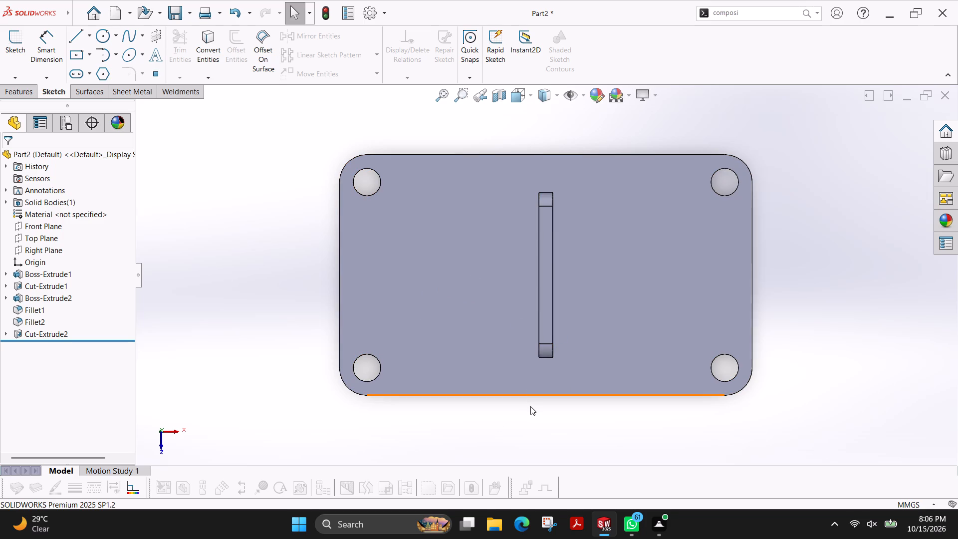
Examine the part from several angles, checking the upright wall, its hole and the plate.
{"action": "middle_click_drag", "start_coordinate": [530, 406], "coordinate": [511, 374], "text": "ctrl+shift"}
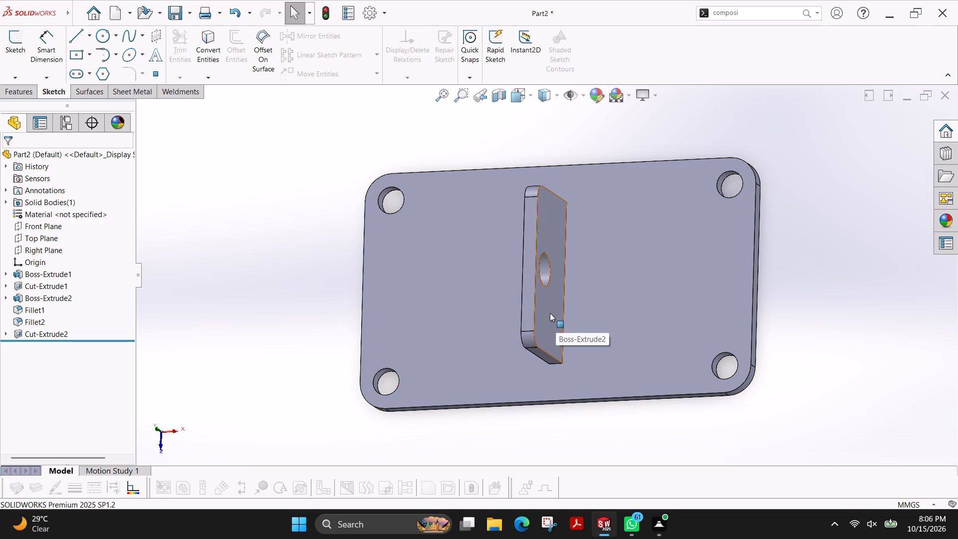
{"action": "left_click", "coordinate": [550, 313]}
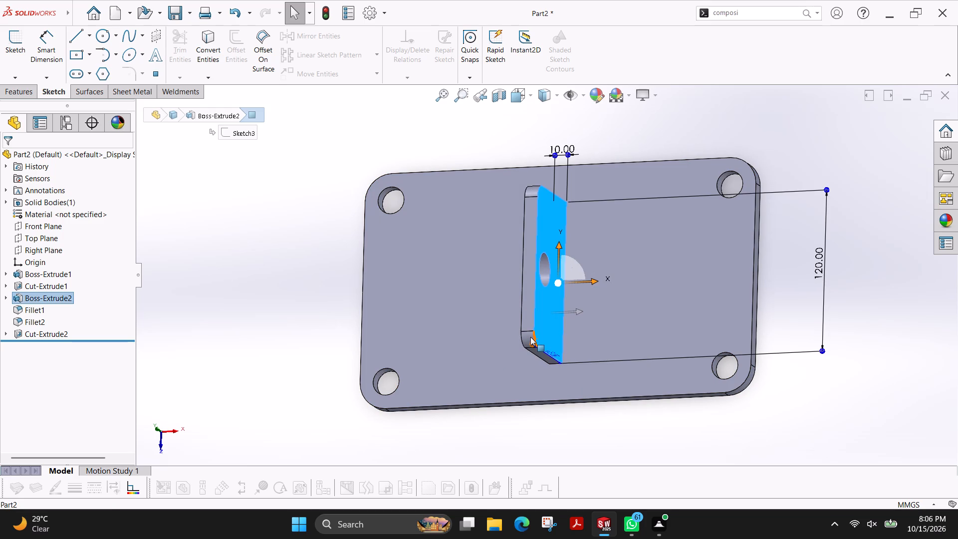
{"action": "key", "text": "Escape"}
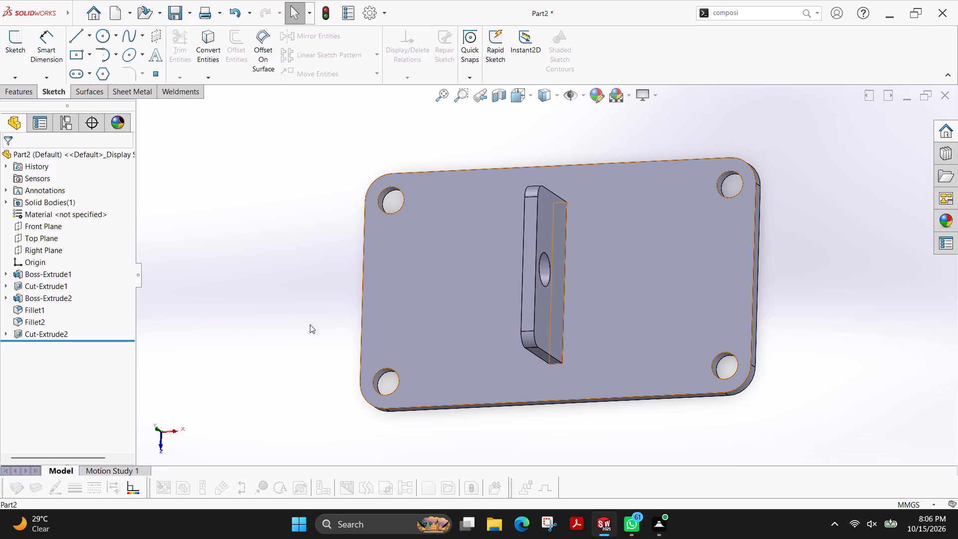
{"action": "middle_click_drag", "start_coordinate": [250, 273], "coordinate": [238, 197], "text": "ctrl+shift"}
{"action": "middle_click_drag", "start_coordinate": [833, 290], "coordinate": [837, 315], "text": "ctrl+shift"}
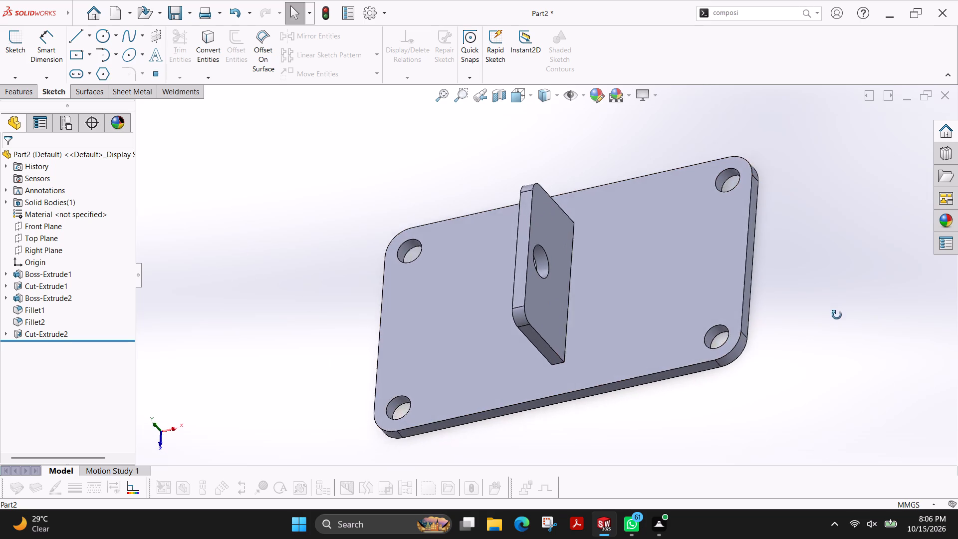
{"action": "middle_click_drag", "start_coordinate": [837, 315], "coordinate": [806, 372], "text": "ctrl+shift"}
{"action": "middle_click_drag", "start_coordinate": [338, 307], "coordinate": [334, 264], "text": "ctrl+shift"}
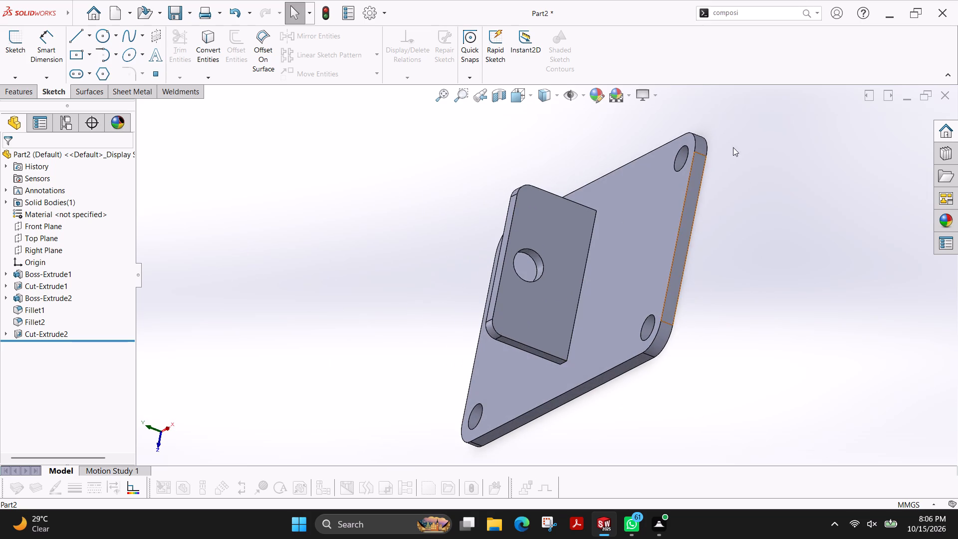
{"action": "middle_click_drag", "start_coordinate": [758, 163], "coordinate": [796, 246], "text": "ctrl+shift"}
{"action": "middle_click_drag", "start_coordinate": [461, 395], "coordinate": [417, 382], "text": "ctrl+shift"}
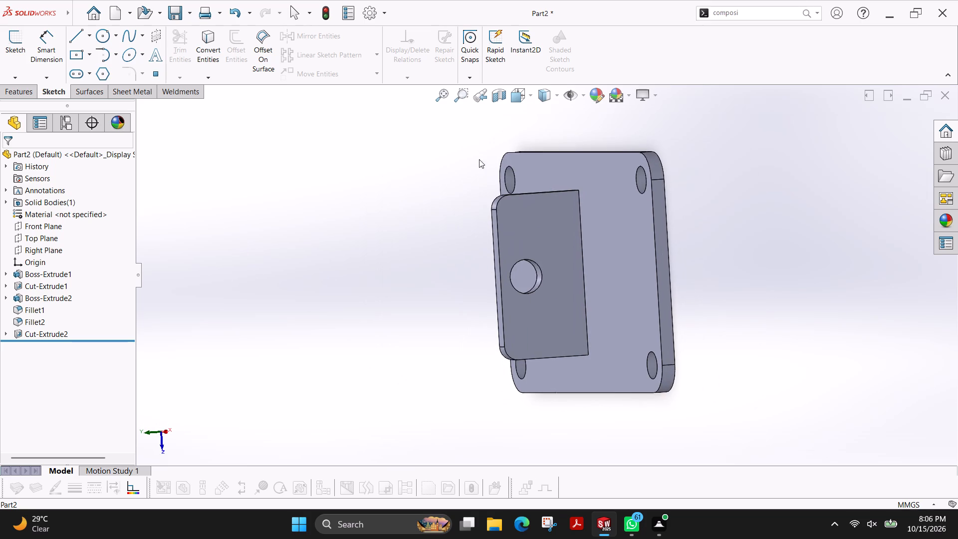
View the part from the Bottom and Top orientations, finishing in the Dimetric view.
{"action": "left_click", "coordinate": [530, 99]}
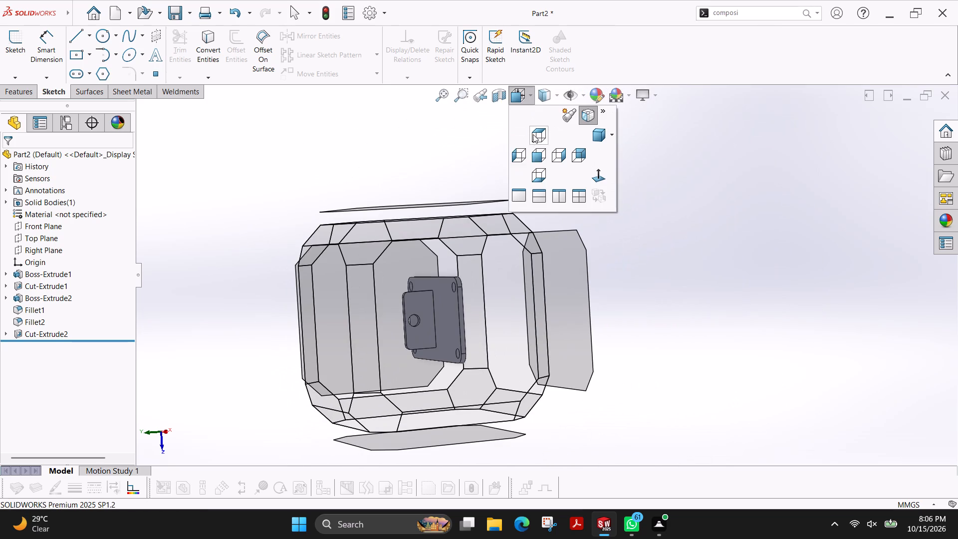
{"action": "left_click", "coordinate": [538, 181]}
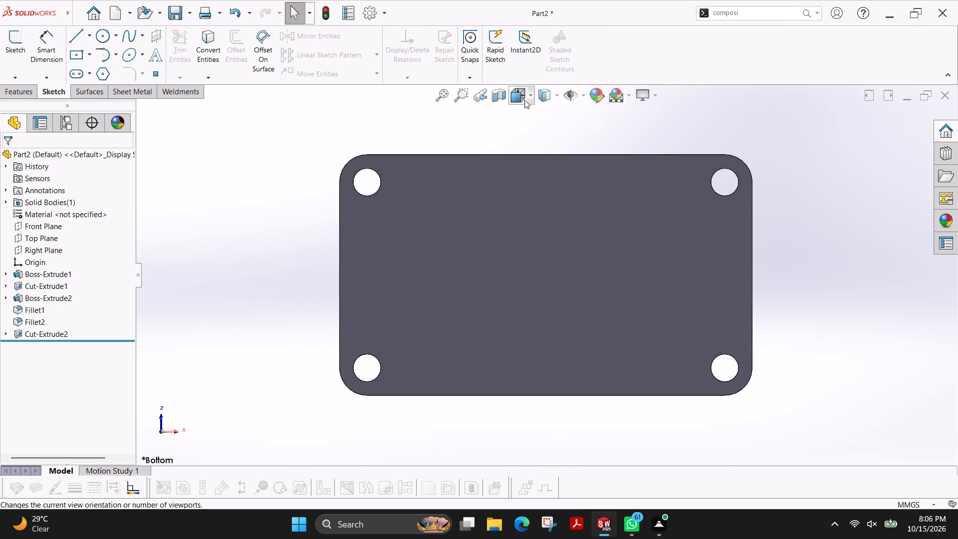
{"action": "left_click", "coordinate": [531, 98]}
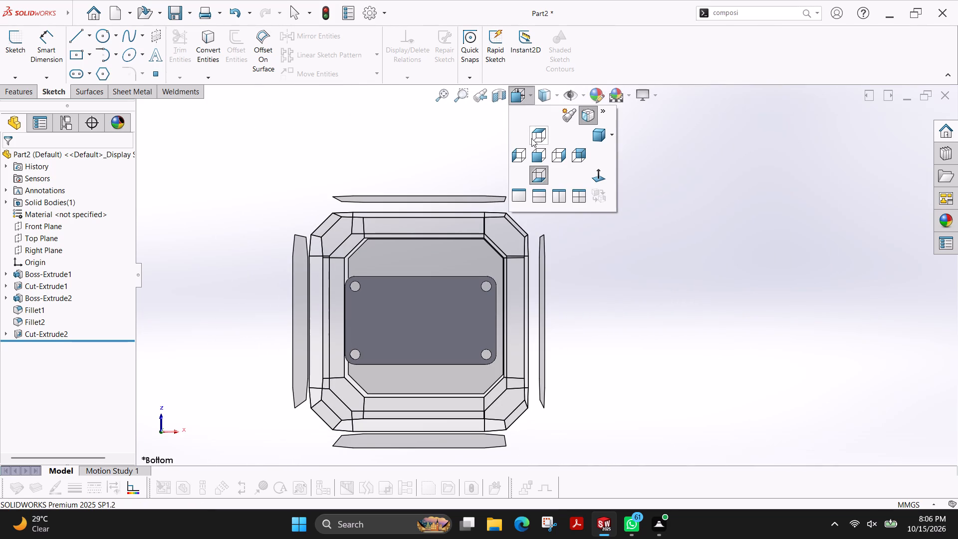
{"action": "left_click", "coordinate": [535, 137]}
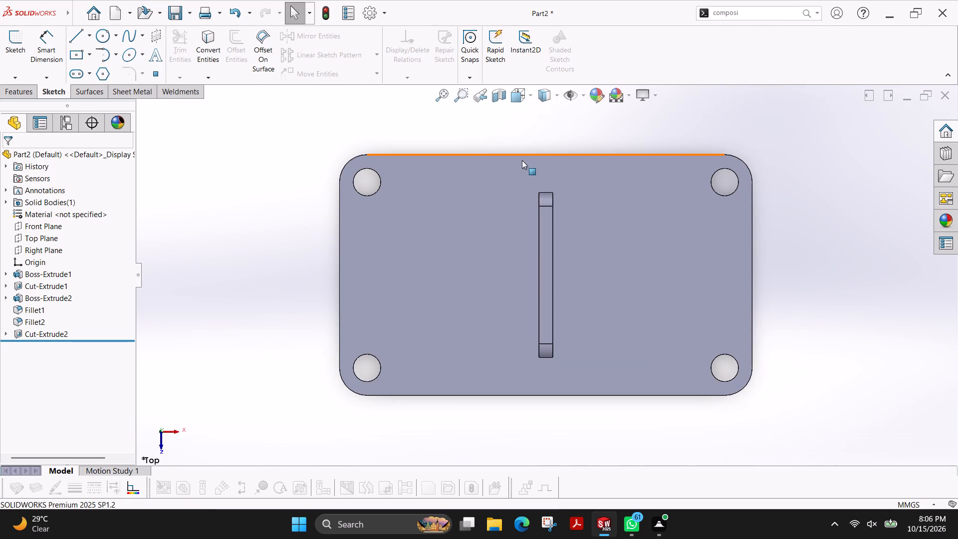
{"action": "left_click", "coordinate": [531, 96]}
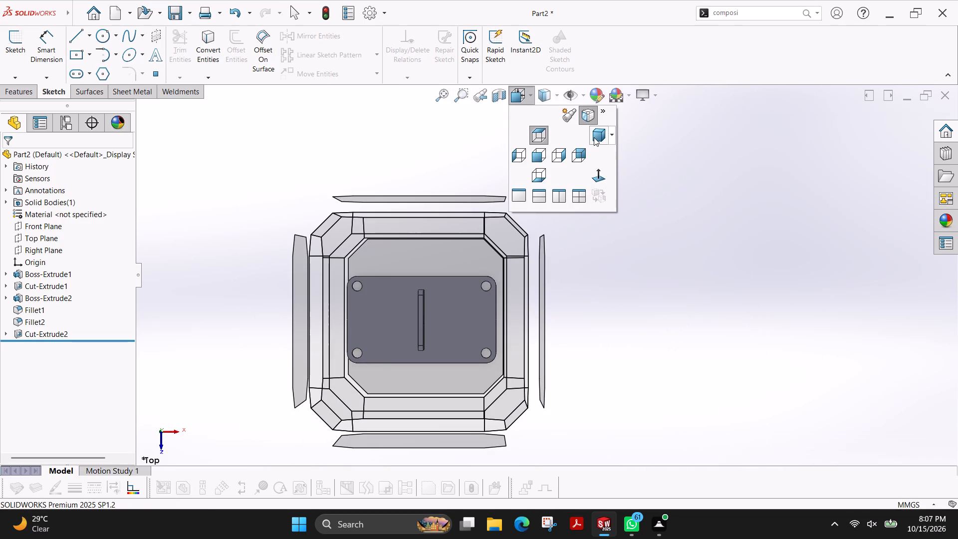
{"action": "left_click", "coordinate": [594, 137]}
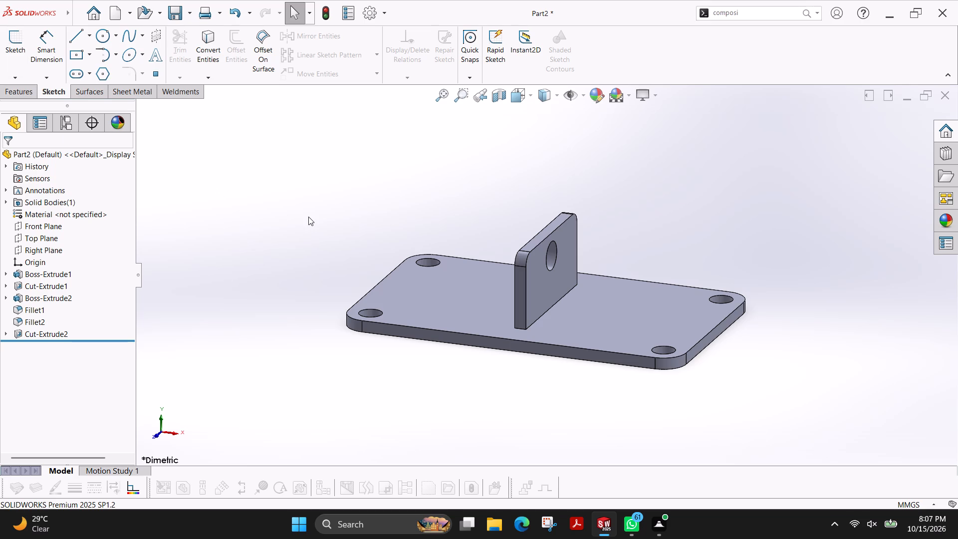
Save the part as fujiPart33 in the solidworks folder, keeping the SOLIDWORKS Part file type.
{"action": "key", "text": "ctrl+s"}
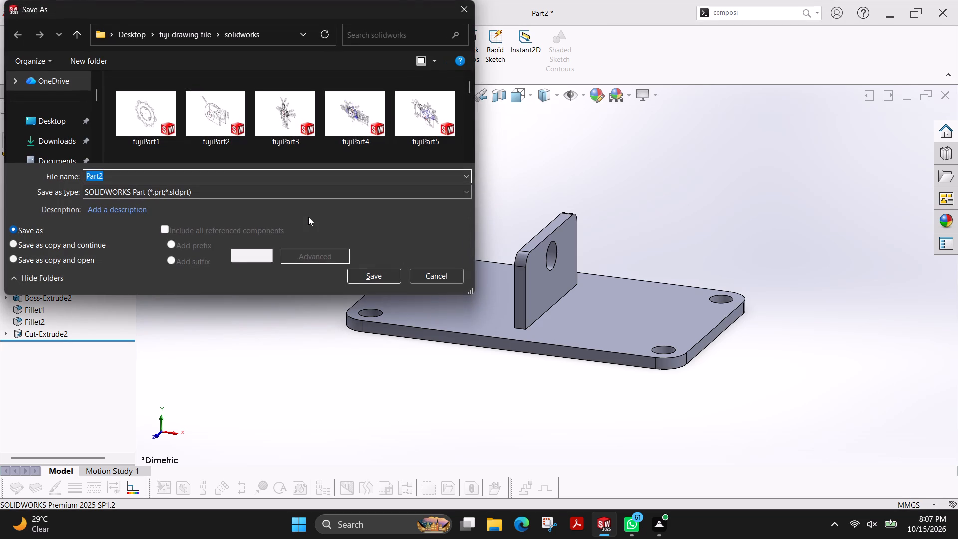
{"action": "scroll", "coordinate": [347, 124], "scroll_direction": "down", "scroll_amount": 15}
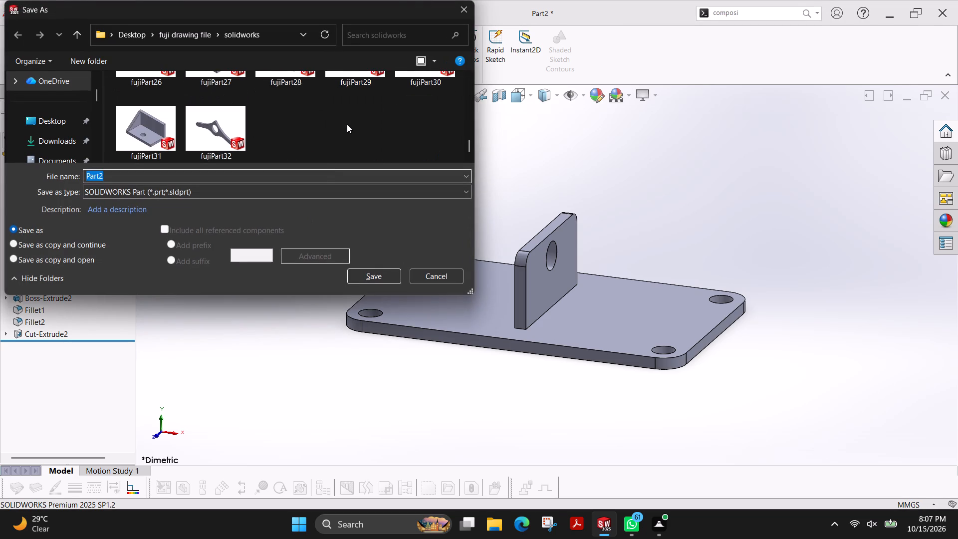
{"action": "key", "text": "Right"}
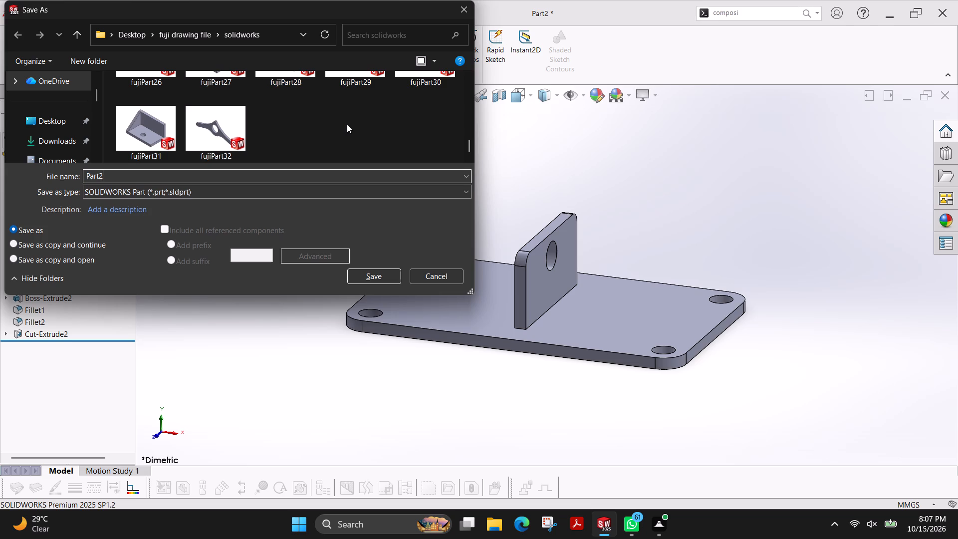
{"action": "key", "text": "BackSpace"}
{"action": "type", "text": "33"}
{"action": "key", "text": "Left"}
{"action": "key", "text": "Left"}
{"action": "key", "text": "Left"}
{"action": "key", "text": "Left"}
{"action": "key", "text": "Left"}
{"action": "key", "text": "Left"}
{"action": "key", "text": "Left"}
{"action": "key", "text": "Left"}
{"action": "key", "text": "Left"}
{"action": "key", "text": "Left"}
{"action": "key", "text": "Left"}
{"action": "key", "text": "Left"}
{"action": "type", "text": "fuji"}
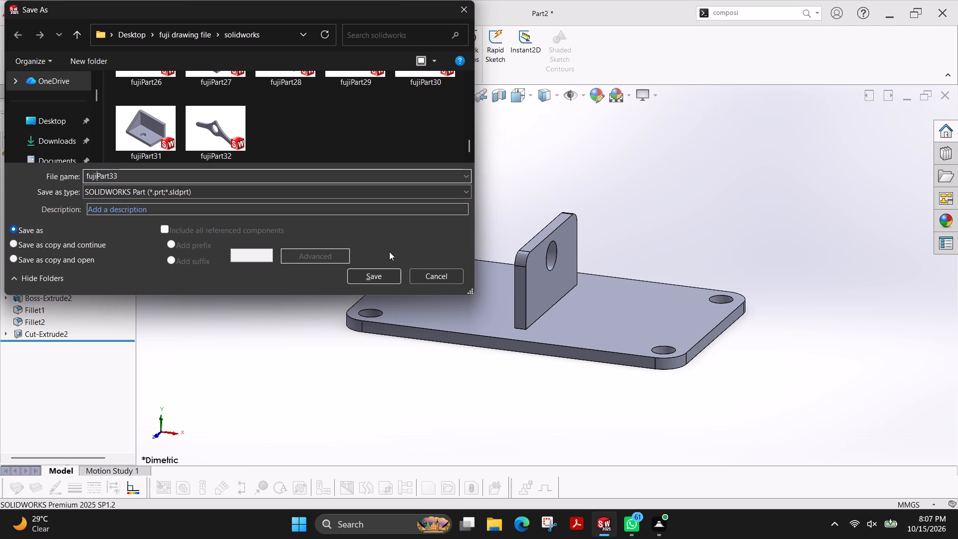
{"action": "left_click", "coordinate": [382, 273]}
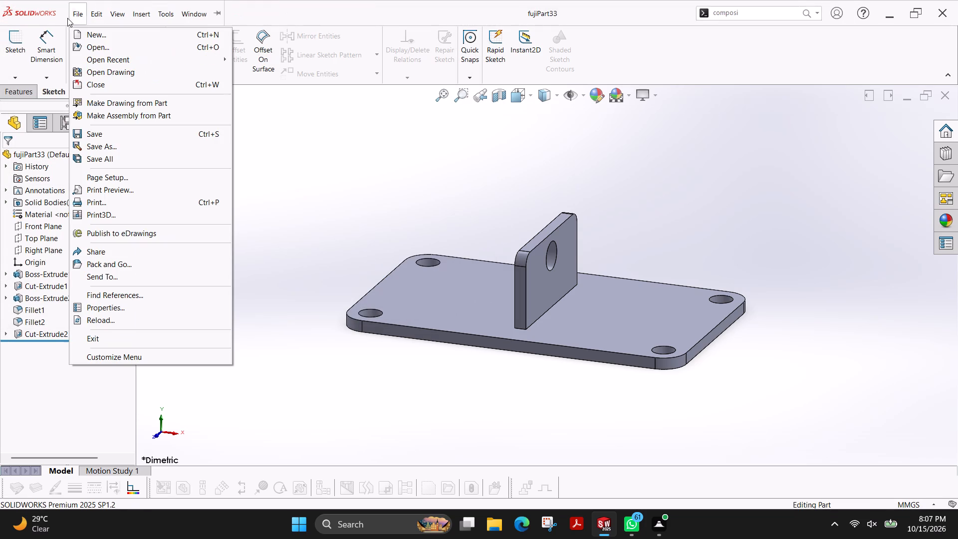
Make a drawing from the part on a standard A4 (ISO) sheet with the sheet format displayed.
{"action": "left_click", "coordinate": [120, 104]}
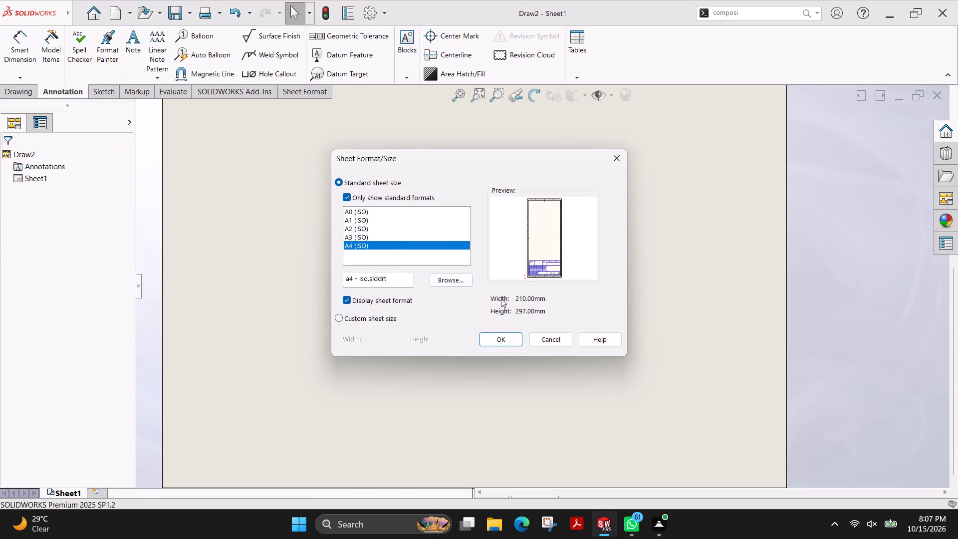
{"action": "left_click", "coordinate": [500, 340]}
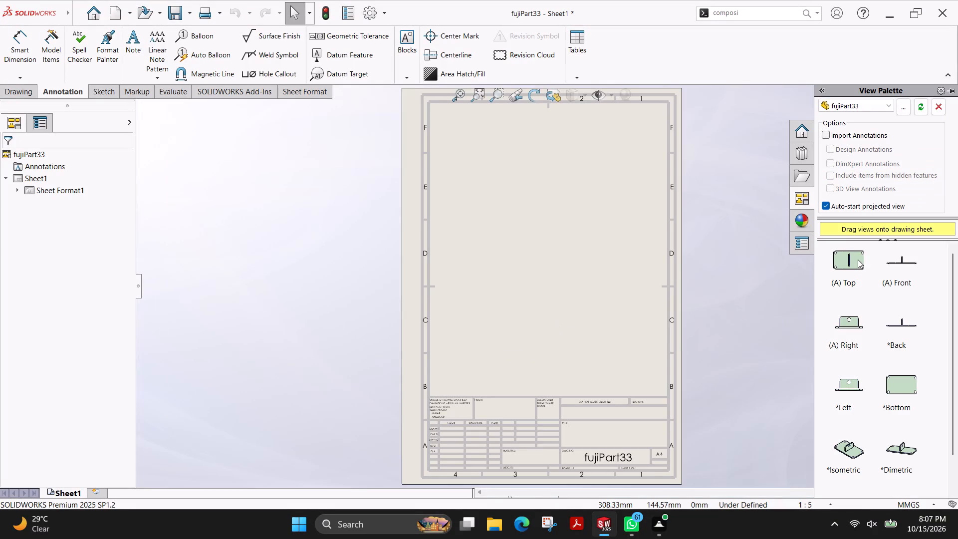
Place the Top view in the sheet's upper left area and project the front view below it, above the title block.
{"action": "left_click_drag", "start_coordinate": [858, 260], "coordinate": [497, 157]}
{"action": "left_click", "coordinate": [497, 157]}
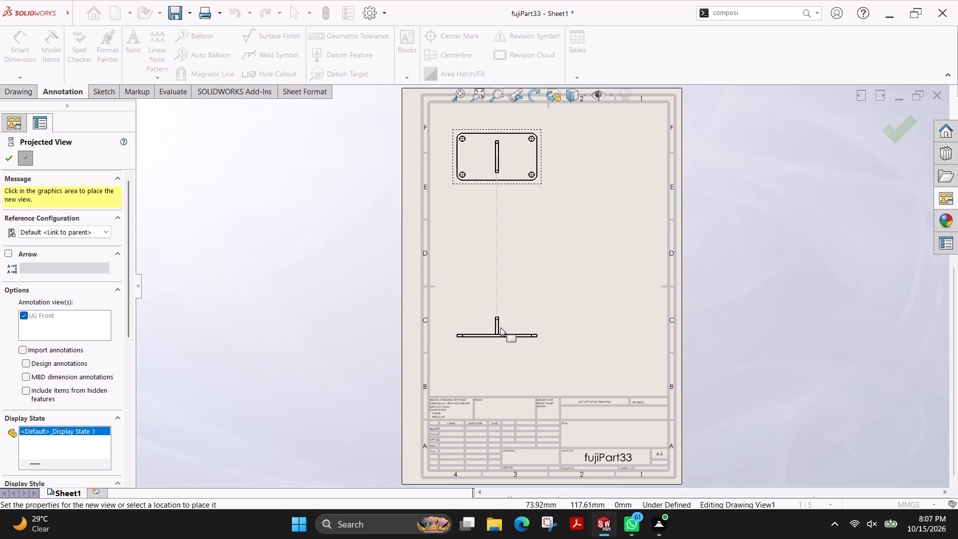
{"action": "left_click", "coordinate": [498, 333]}
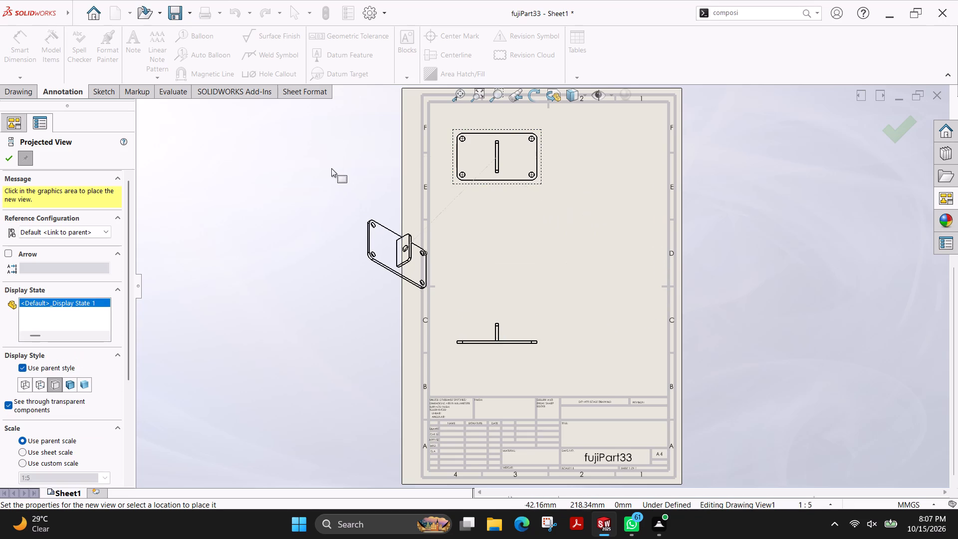
{"action": "scroll", "coordinate": [368, 155], "scroll_direction": "up", "scroll_amount": 1}
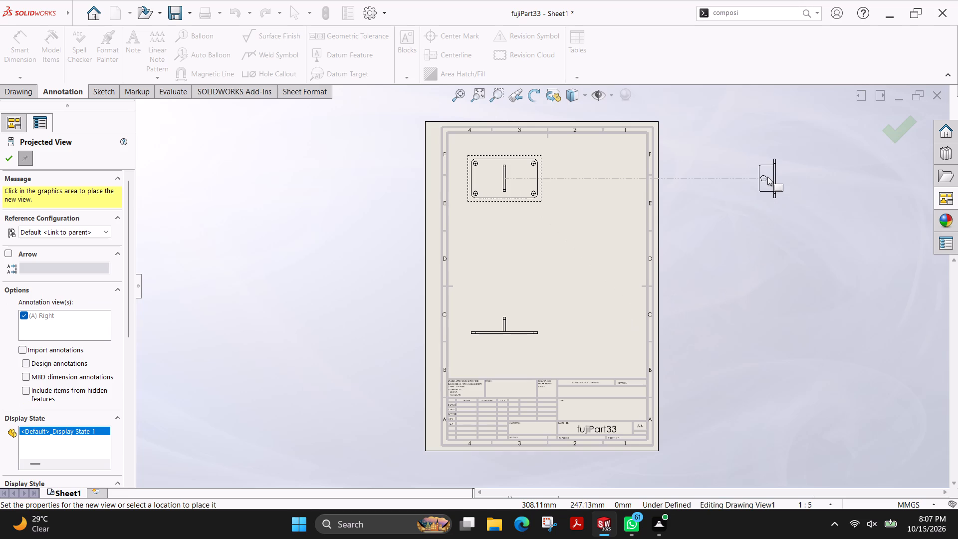
{"action": "key", "text": "Escape"}
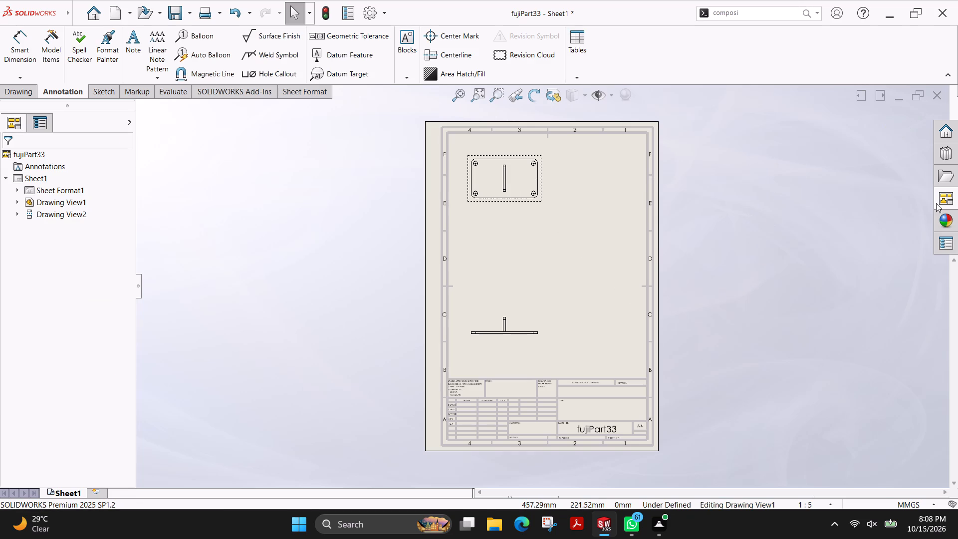
Add the Isometric view of the part to the sheet, beside the top view.
{"action": "left_click", "coordinate": [941, 199]}
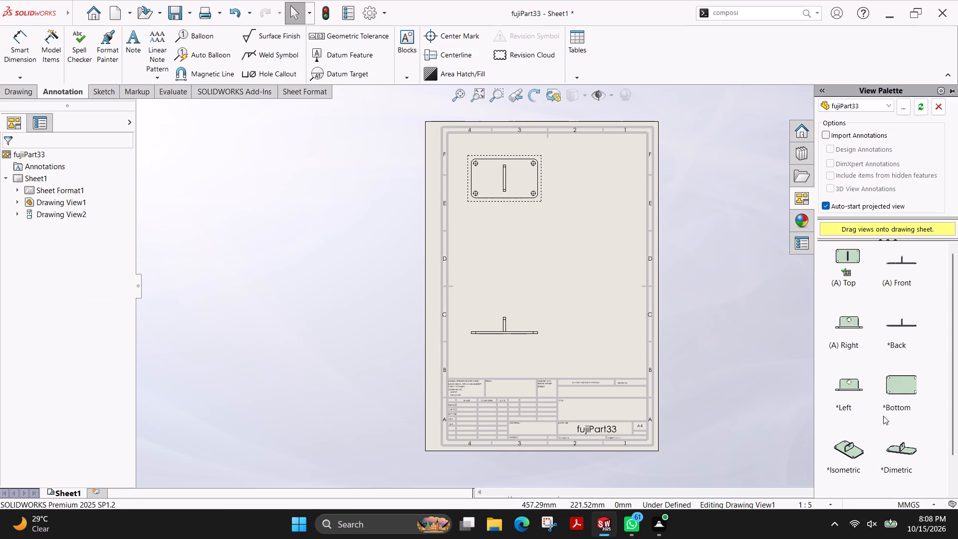
{"action": "scroll", "coordinate": [883, 439], "scroll_direction": "down", "scroll_amount": 4}
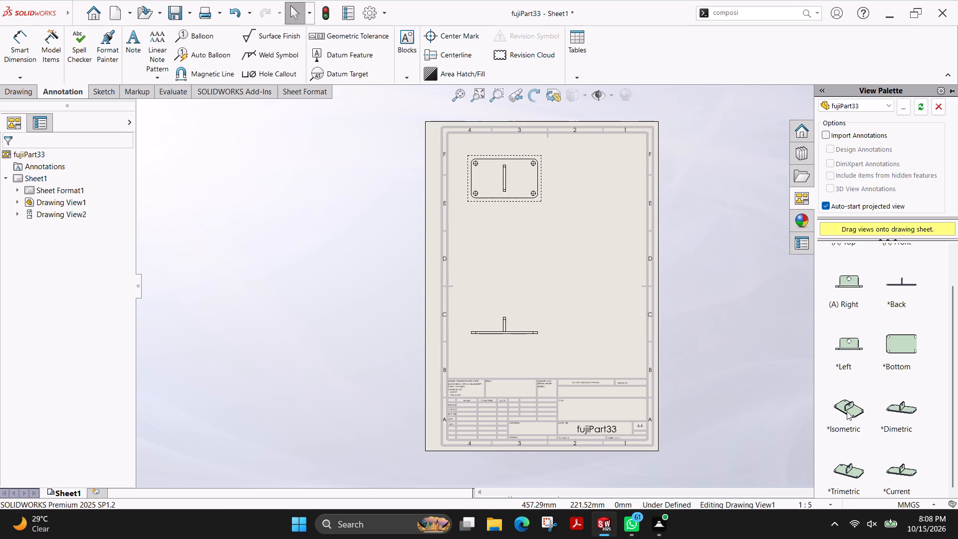
{"action": "left_click_drag", "start_coordinate": [847, 411], "coordinate": [595, 189]}
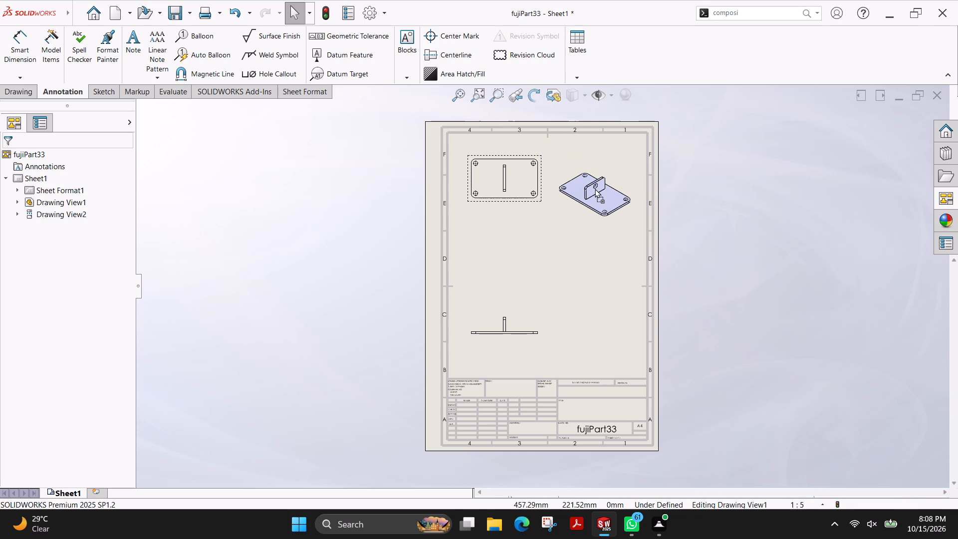
Add the Right view level with the front view, without further projections, and bring it inside the sheet border.
{"action": "left_click", "coordinate": [943, 205]}
{"action": "scroll", "coordinate": [919, 324], "scroll_direction": "down", "scroll_amount": 4}
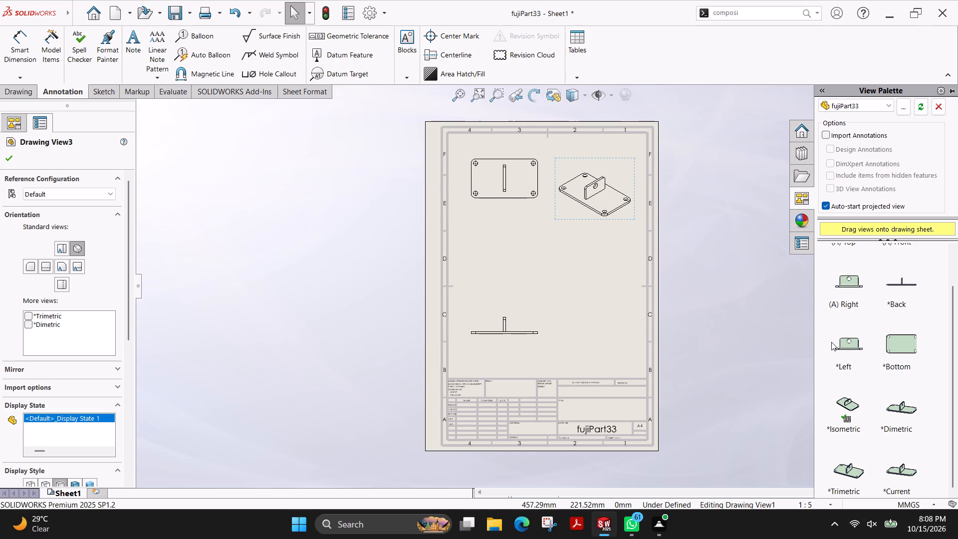
{"action": "scroll", "coordinate": [860, 325], "scroll_direction": "up", "scroll_amount": 2}
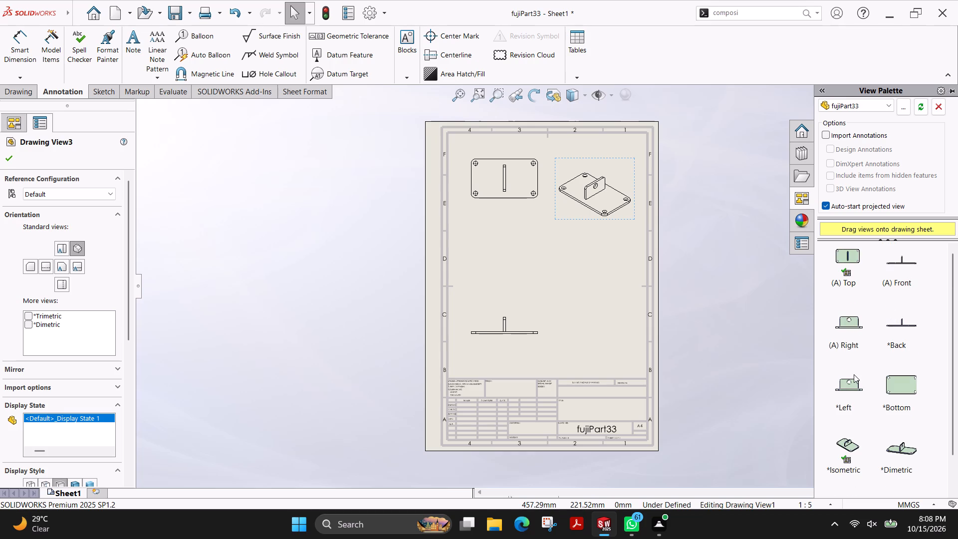
{"action": "left_click_drag", "start_coordinate": [843, 320], "coordinate": [706, 319]}
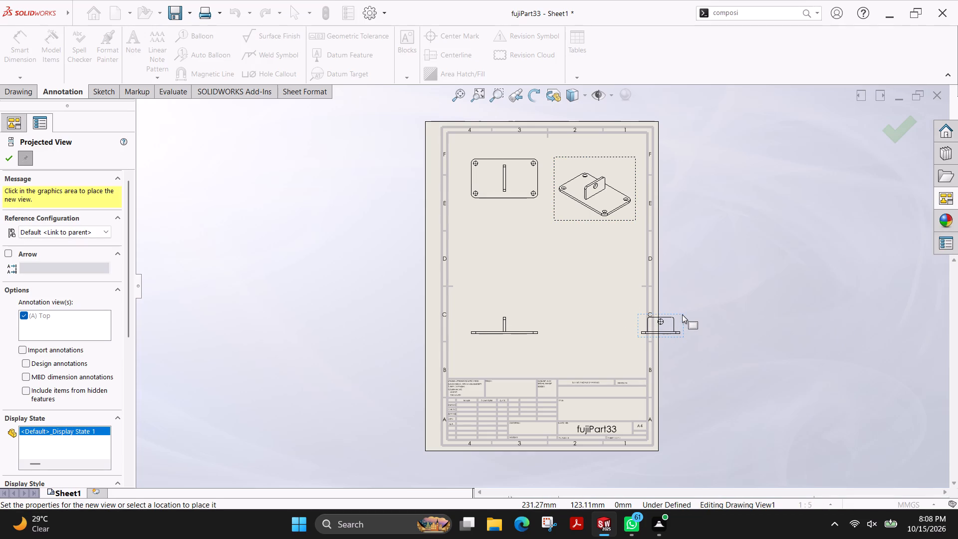
{"action": "key", "text": "Escape"}
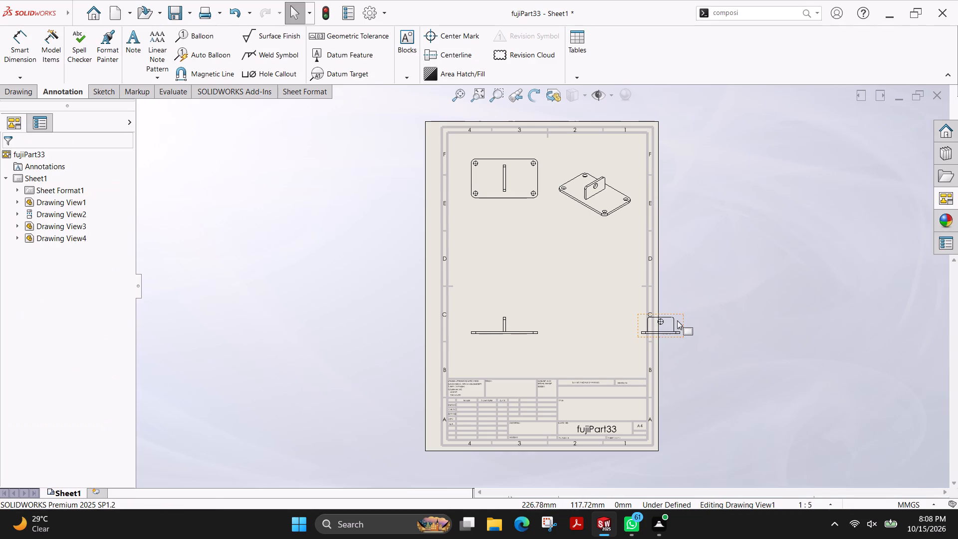
{"action": "left_click_drag", "start_coordinate": [682, 314], "coordinate": [617, 303]}
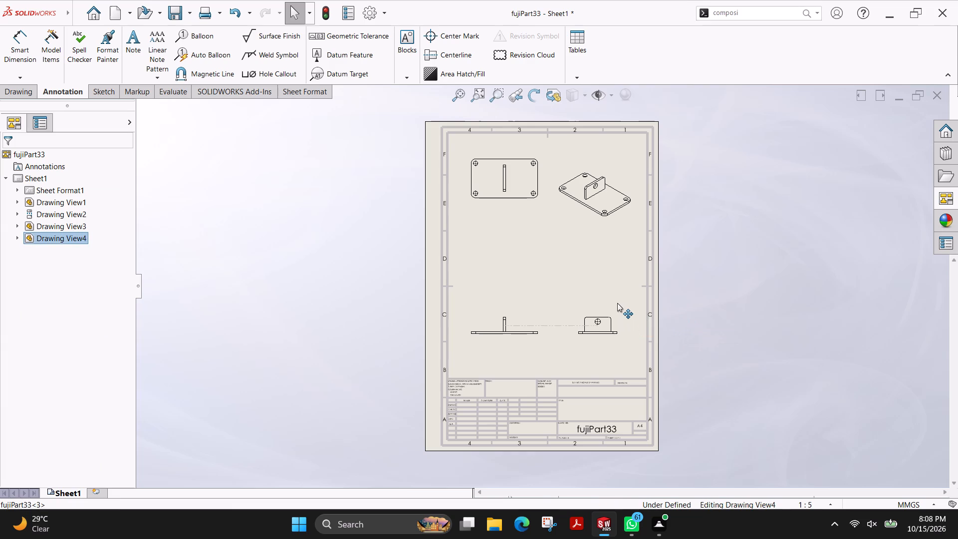
{"action": "left_click_drag", "start_coordinate": [617, 303], "coordinate": [611, 304]}
{"action": "key", "text": "Escape"}
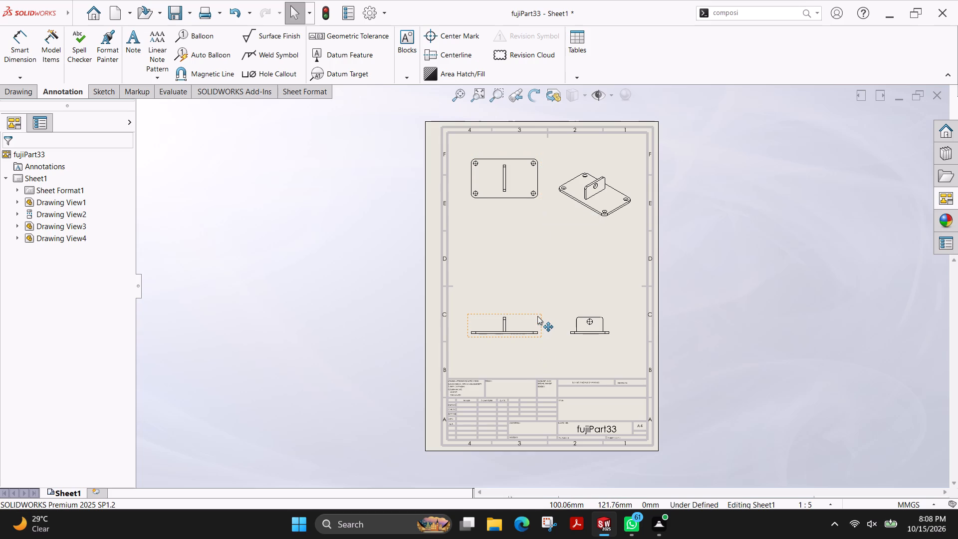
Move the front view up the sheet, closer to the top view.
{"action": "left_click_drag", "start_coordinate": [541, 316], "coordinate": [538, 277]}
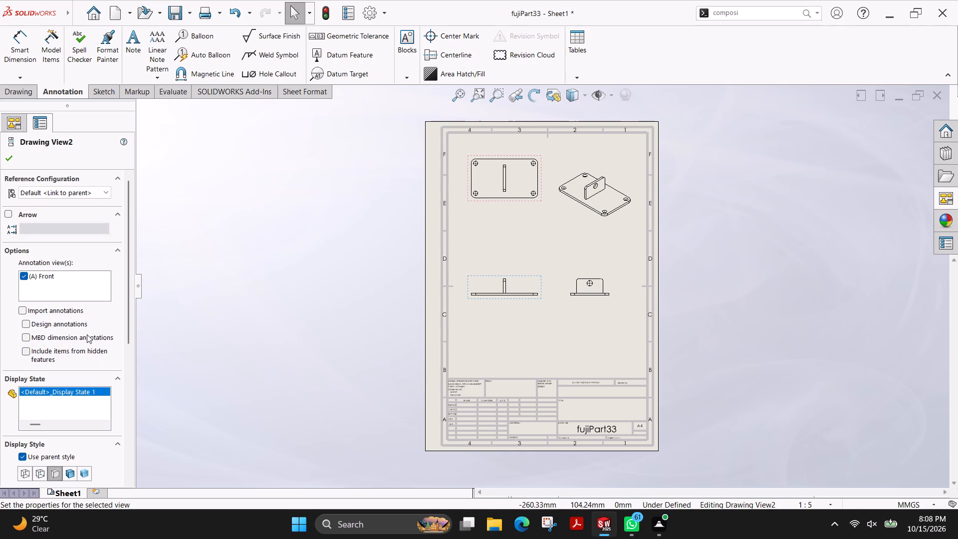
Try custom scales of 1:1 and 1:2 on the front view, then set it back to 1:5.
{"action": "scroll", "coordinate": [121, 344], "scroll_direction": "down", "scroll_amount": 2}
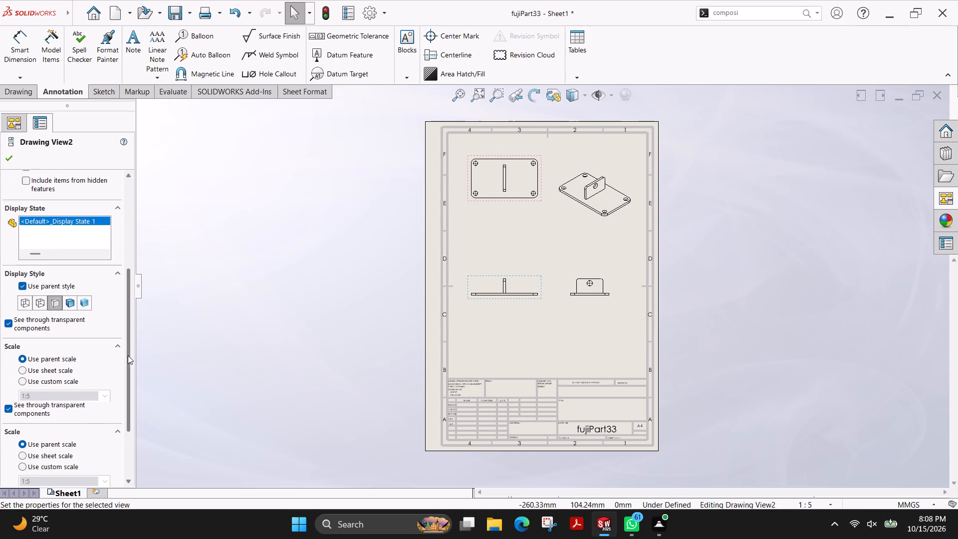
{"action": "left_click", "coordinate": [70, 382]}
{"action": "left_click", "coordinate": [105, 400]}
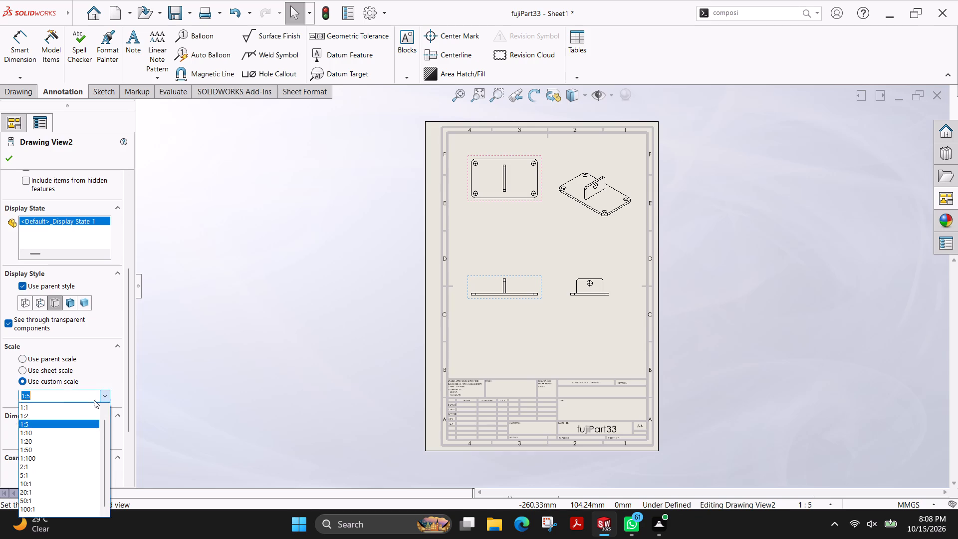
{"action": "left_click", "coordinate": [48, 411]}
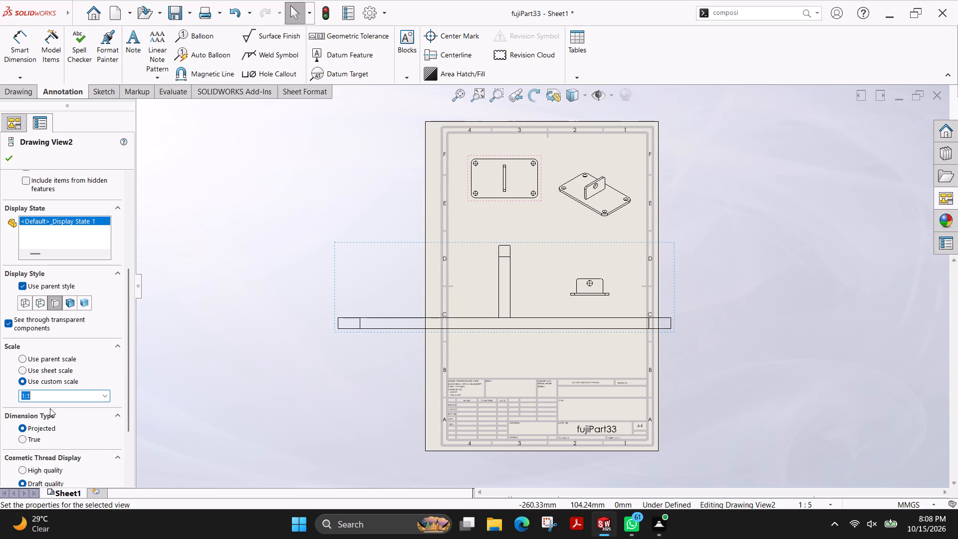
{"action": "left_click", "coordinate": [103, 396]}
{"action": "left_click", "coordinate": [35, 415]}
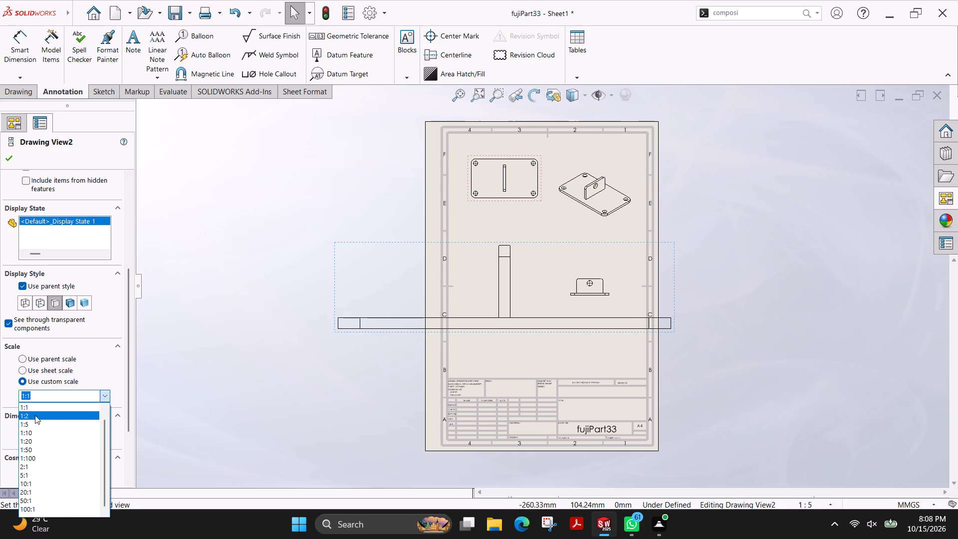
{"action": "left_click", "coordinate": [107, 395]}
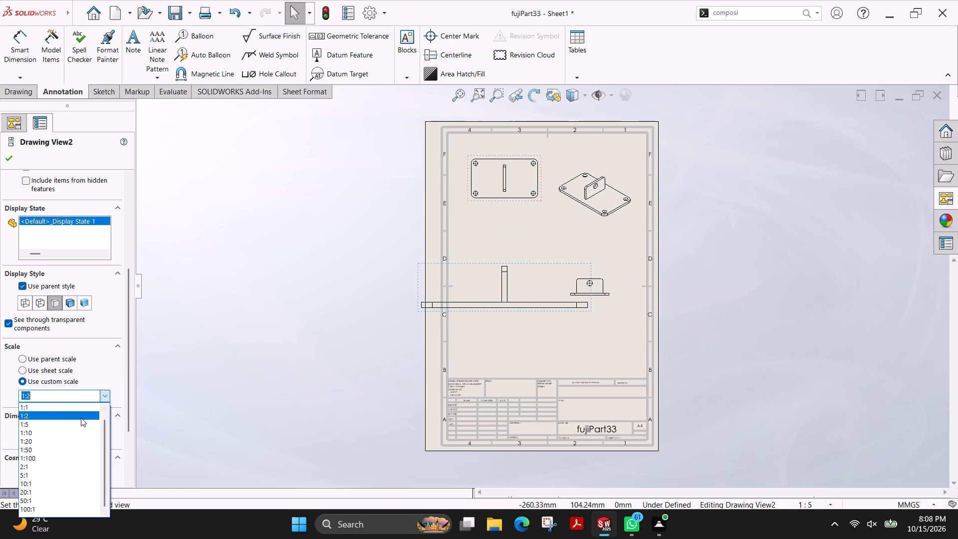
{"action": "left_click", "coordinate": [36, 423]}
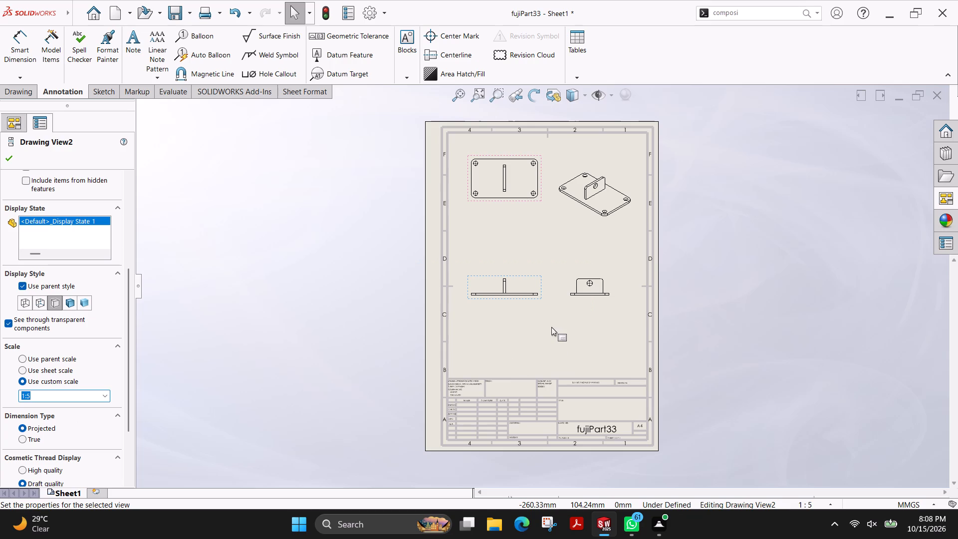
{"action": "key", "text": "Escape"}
Move the front view and the right view aligned with it down the sheet, closer to the title block.
{"action": "left_click_drag", "start_coordinate": [612, 299], "coordinate": [613, 317]}
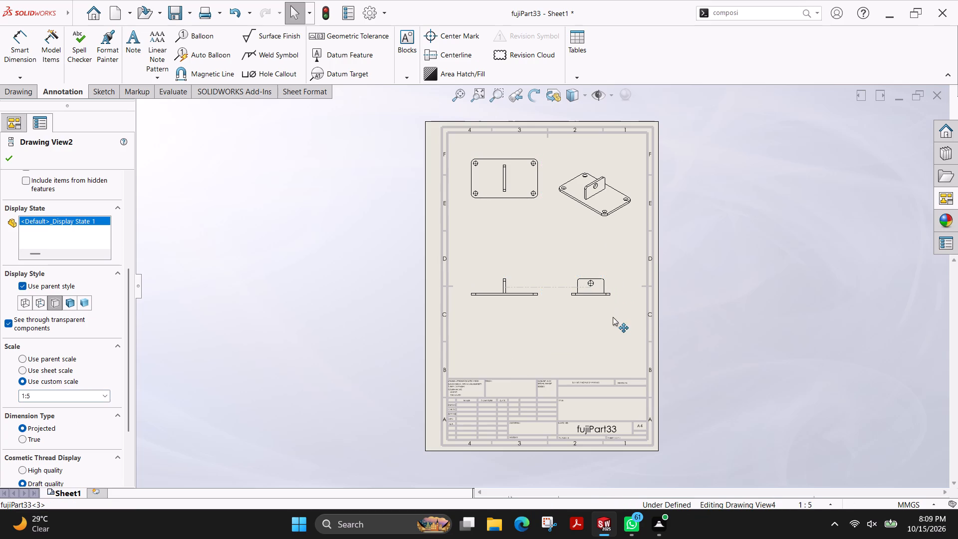
{"action": "left_click_drag", "start_coordinate": [613, 317], "coordinate": [613, 338]}
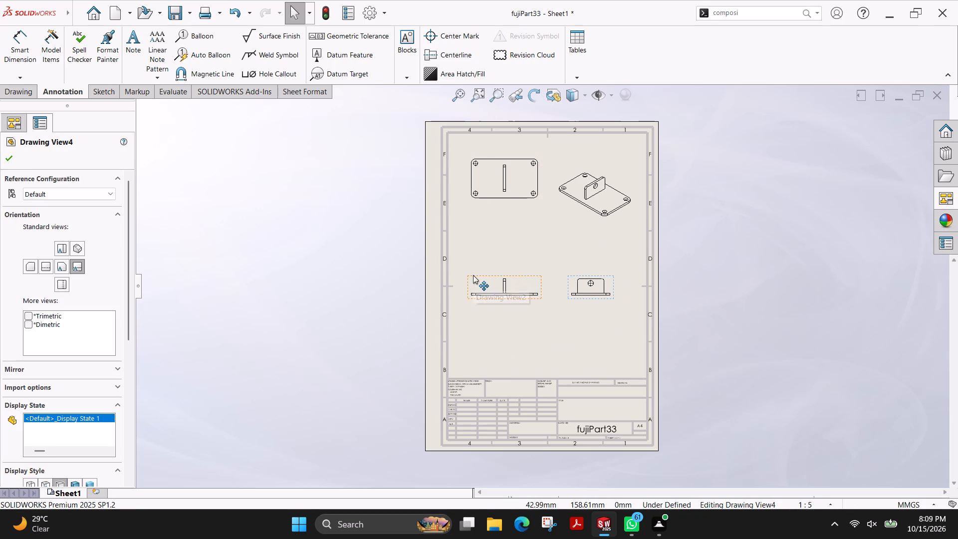
{"action": "left_click_drag", "start_coordinate": [473, 275], "coordinate": [473, 317]}
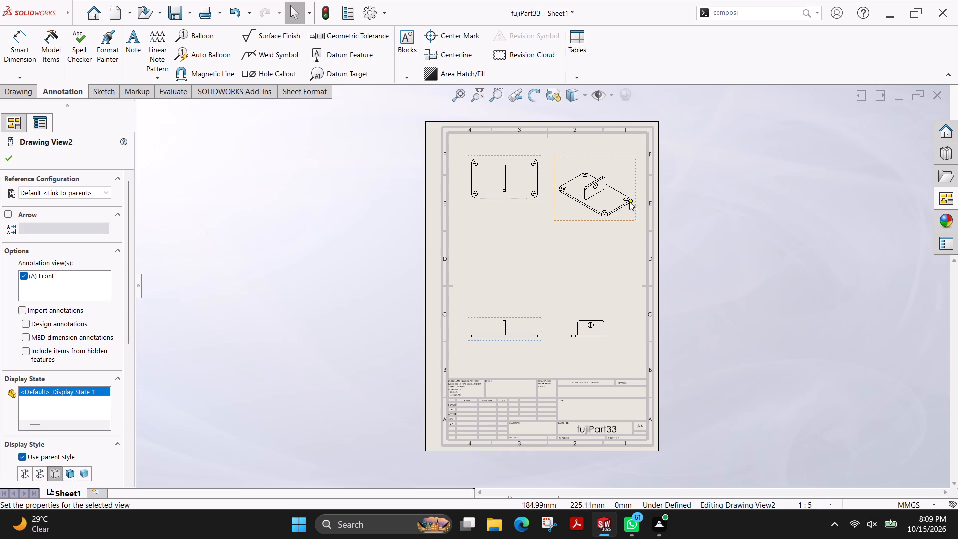
Move the isometric view down to the middle of the sheet, between the top view and the lower views.
{"action": "left_click_drag", "start_coordinate": [636, 217], "coordinate": [605, 279]}
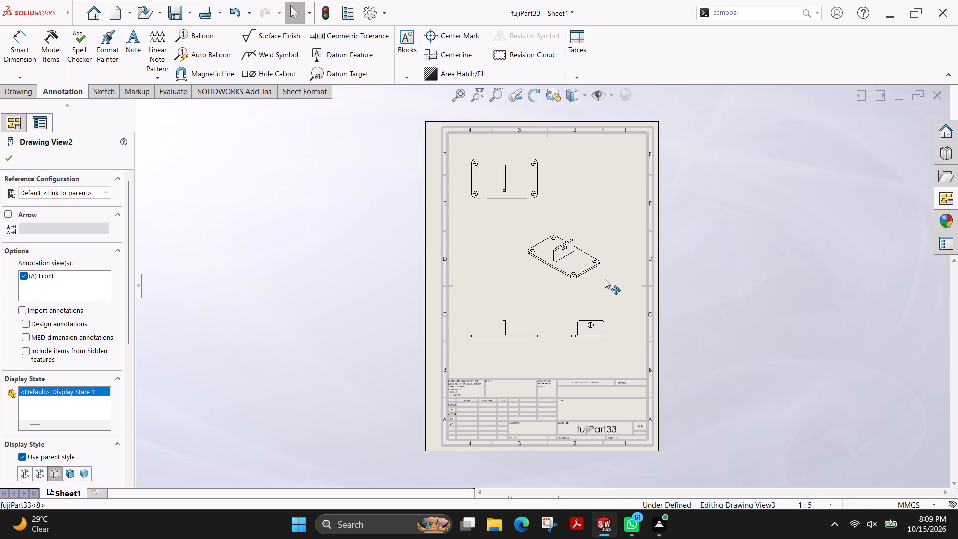
{"action": "left_click_drag", "start_coordinate": [605, 279], "coordinate": [604, 280]}
Nudge the right view slightly away from the front view and shift the front view a little further down.
{"action": "left_click_drag", "start_coordinate": [613, 341], "coordinate": [613, 346]}
{"action": "key", "text": "Escape"}
{"action": "left_click_drag", "start_coordinate": [615, 341], "coordinate": [616, 348]}
{"action": "key", "text": "Escape"}
{"action": "left_click_drag", "start_coordinate": [616, 340], "coordinate": [617, 349]}
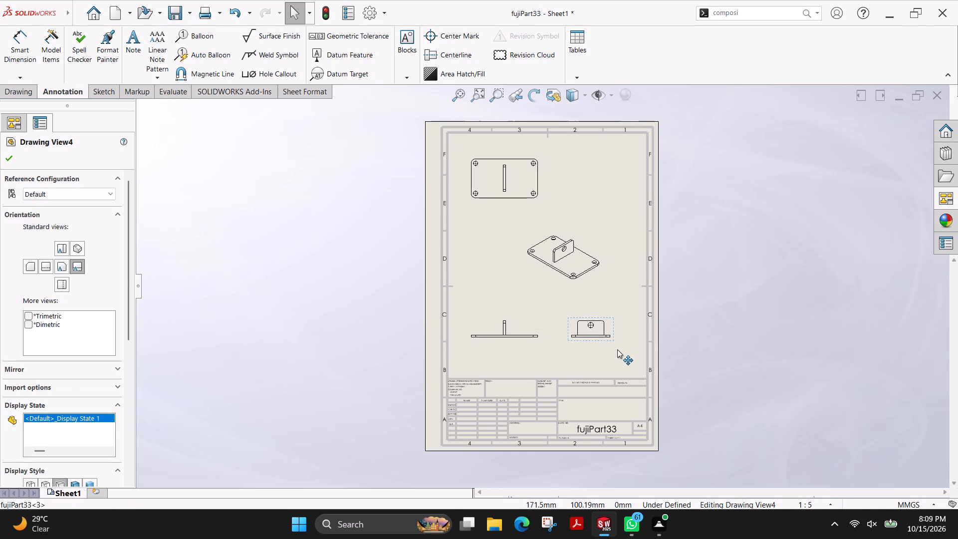
{"action": "left_click_drag", "start_coordinate": [617, 349], "coordinate": [614, 351]}
{"action": "left_click_drag", "start_coordinate": [468, 339], "coordinate": [468, 344]}
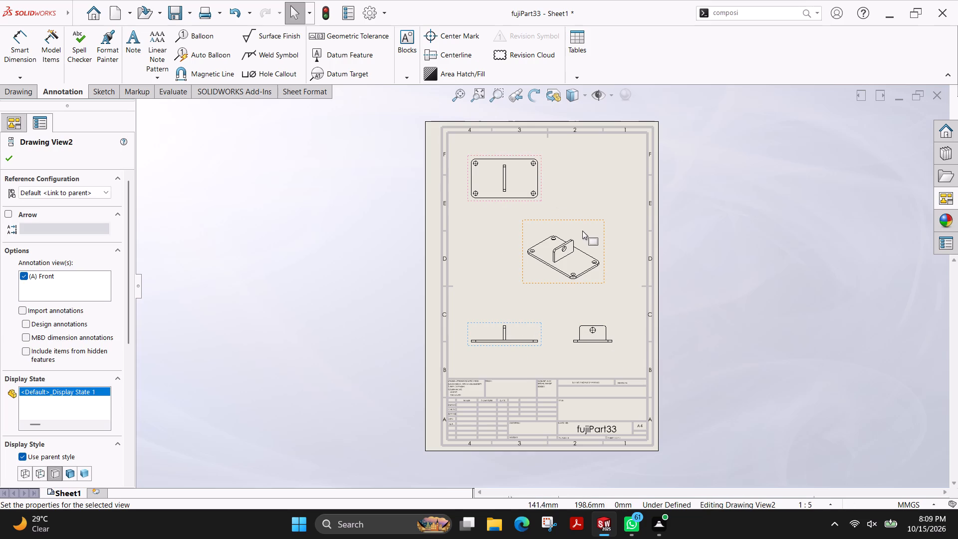
Dimension the upright wall's thickness in the top view, placing the dimension above the plate.
{"action": "key", "text": "Escape"}
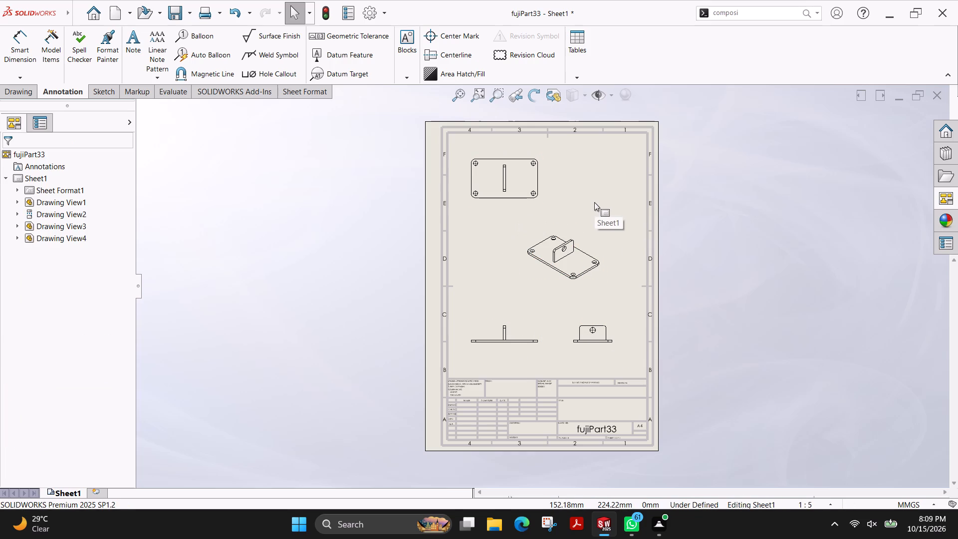
{"action": "scroll", "coordinate": [589, 207], "scroll_direction": "down", "scroll_amount": 3}
{"action": "scroll", "coordinate": [520, 209], "scroll_direction": "down", "scroll_amount": 4}
{"action": "scroll", "coordinate": [430, 157], "scroll_direction": "up", "scroll_amount": 2}
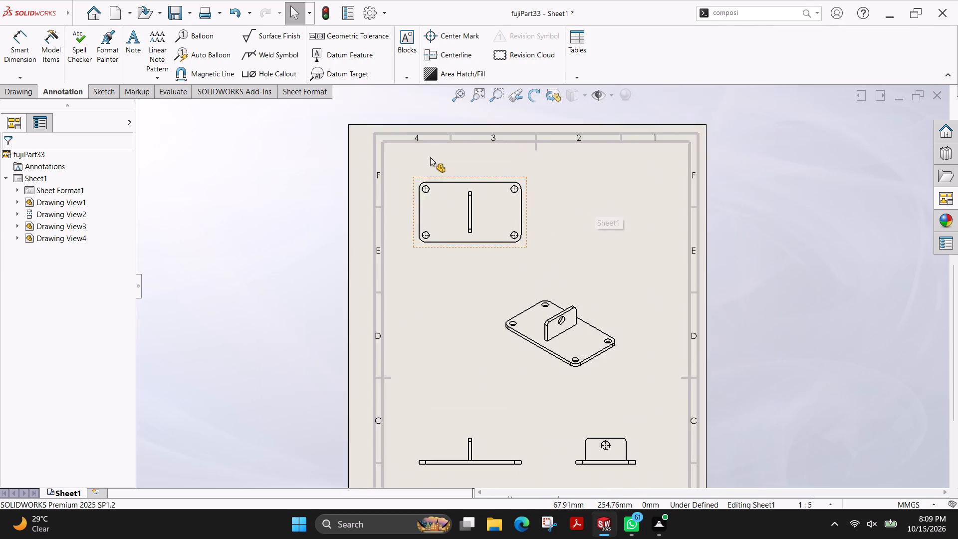
{"action": "scroll", "coordinate": [430, 157], "scroll_direction": "down", "scroll_amount": 3}
{"action": "scroll", "coordinate": [575, 207], "scroll_direction": "down", "scroll_amount": 3}
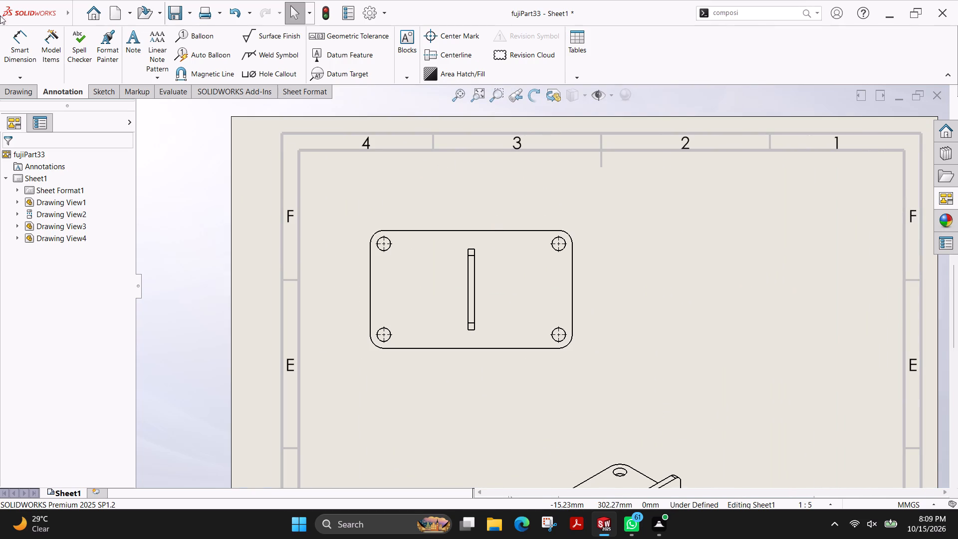
{"action": "left_click", "coordinate": [25, 66]}
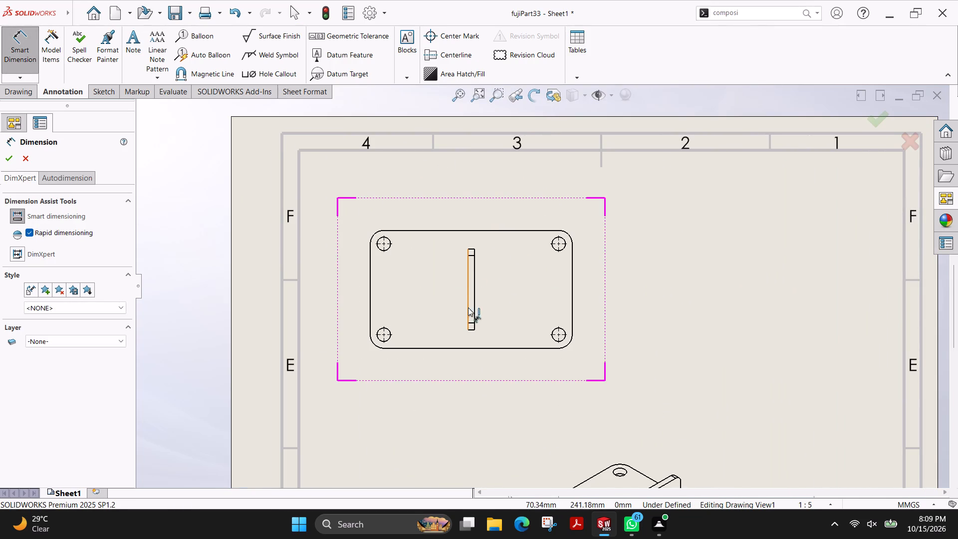
{"action": "left_click", "coordinate": [471, 330]}
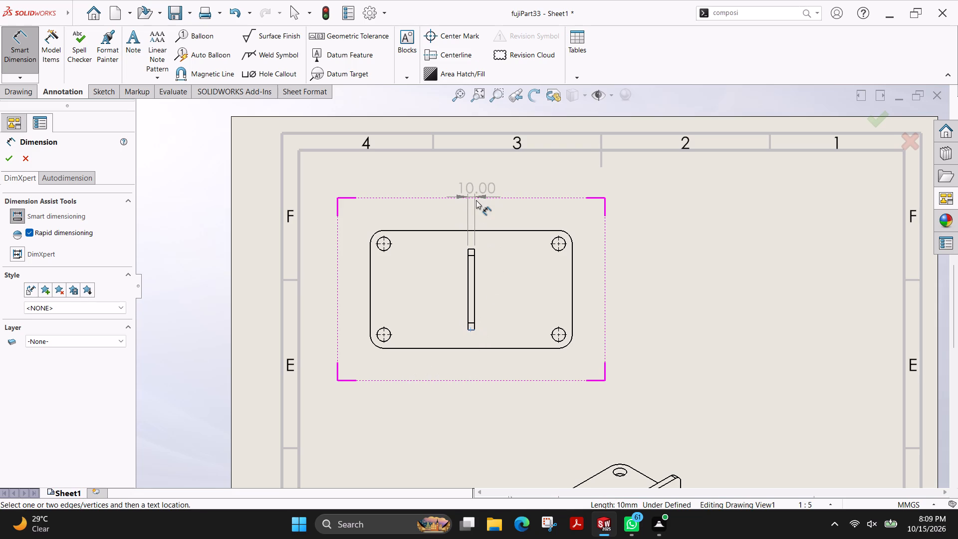
{"action": "left_click", "coordinate": [428, 180]}
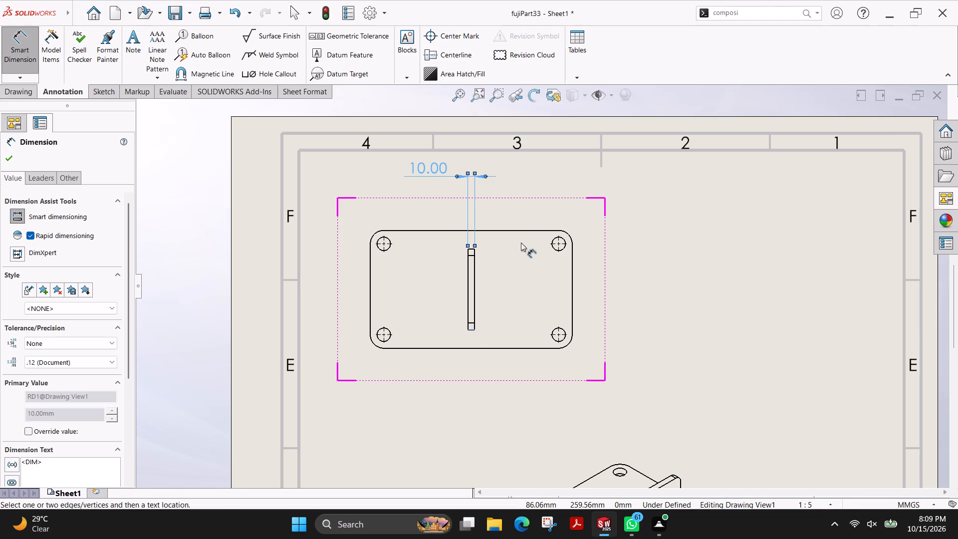
Dimension the plate outline in the top view with its overall width, lower-left corner radius and overall length.
{"action": "left_click", "coordinate": [423, 229]}
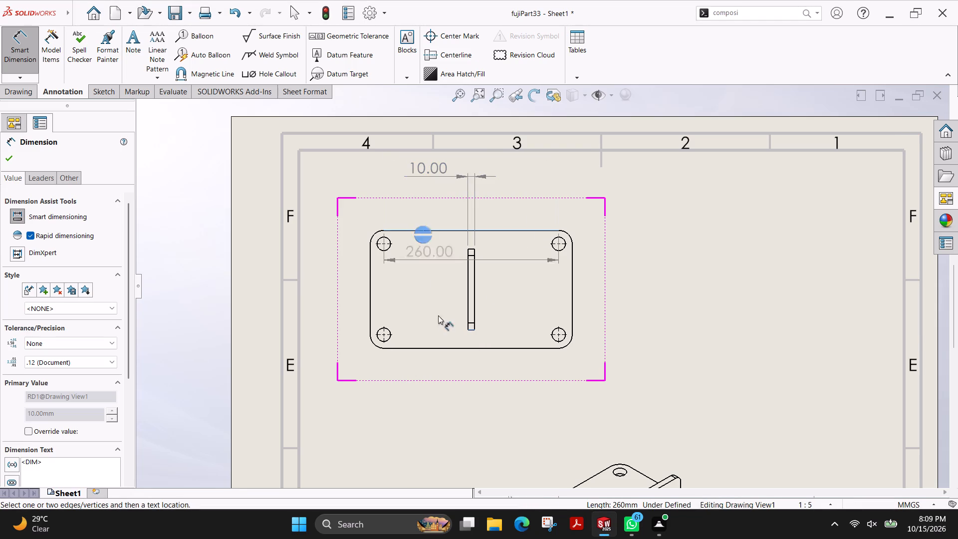
{"action": "left_click", "coordinate": [439, 347]}
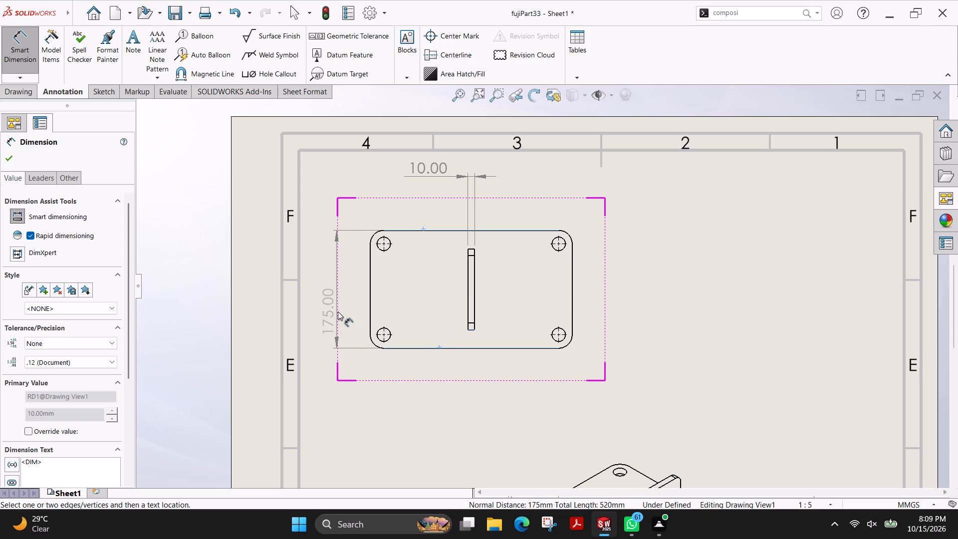
{"action": "left_click", "coordinate": [337, 288]}
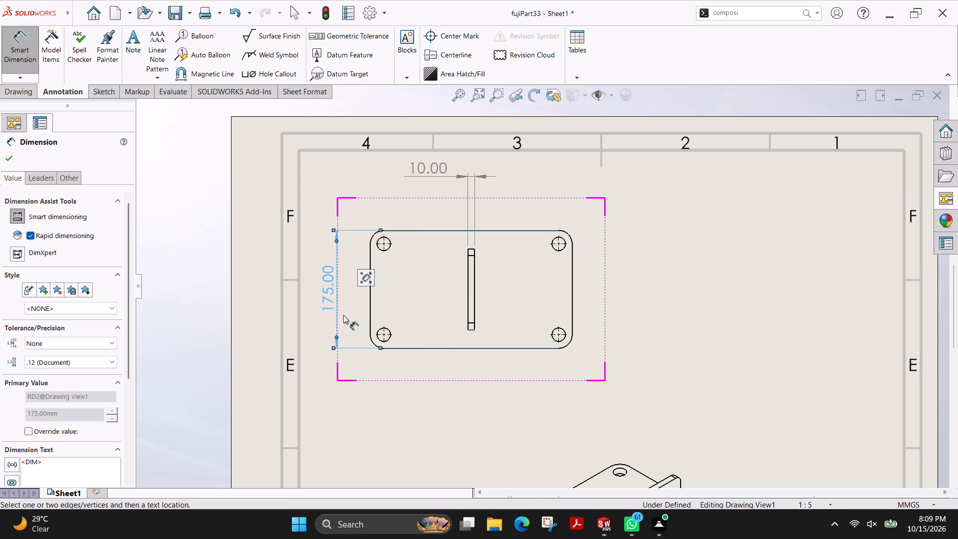
{"action": "left_click", "coordinate": [373, 344]}
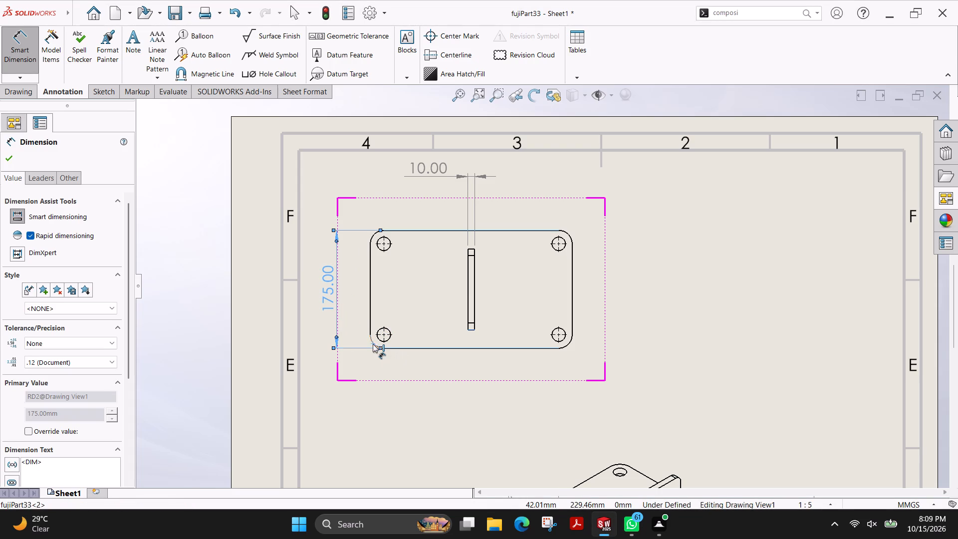
{"action": "left_click", "coordinate": [338, 417]}
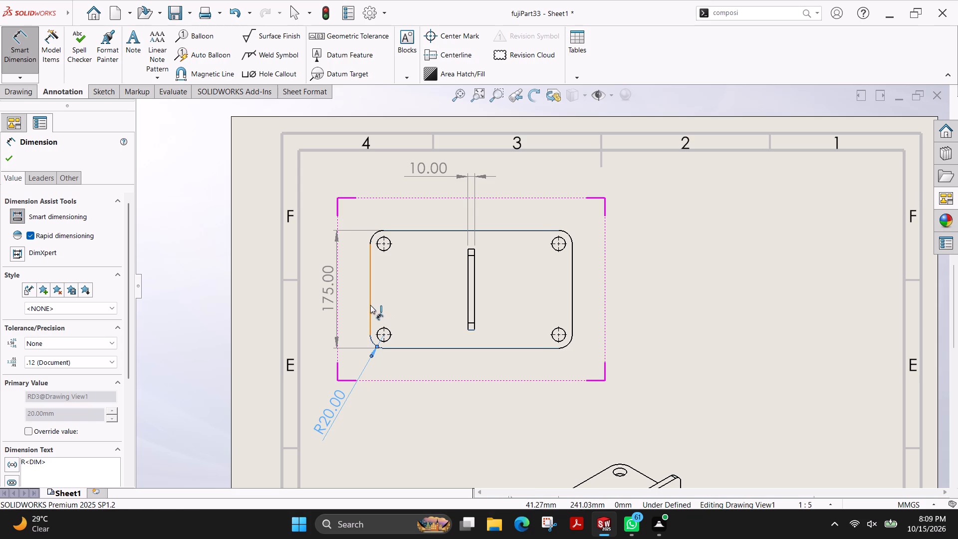
{"action": "left_click", "coordinate": [370, 305]}
{"action": "left_click", "coordinate": [571, 302]}
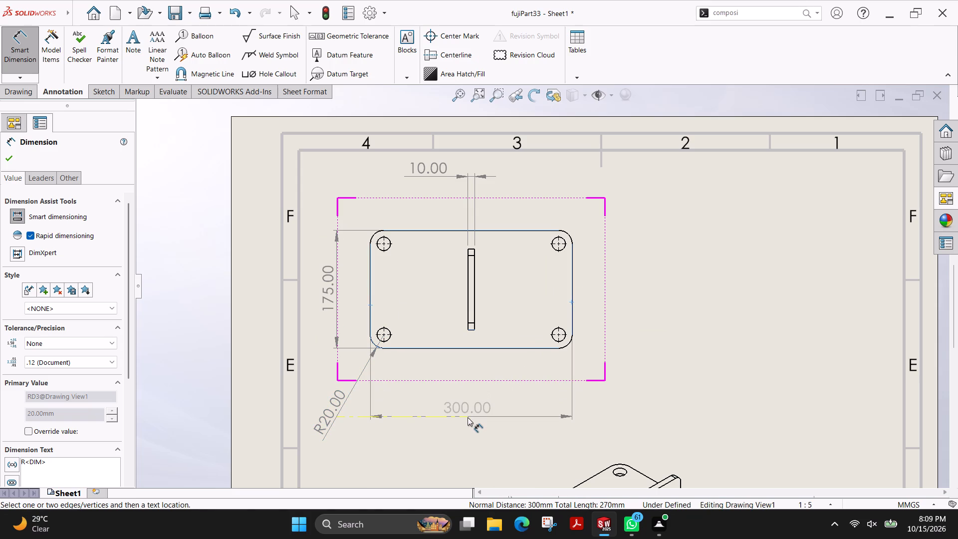
{"action": "left_click", "coordinate": [468, 417]}
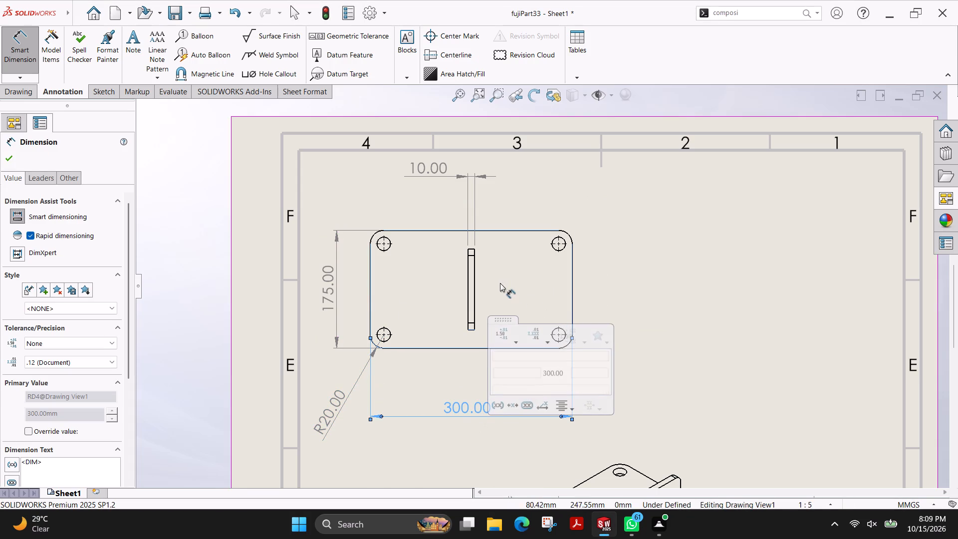
Add a centerline midway between the upright wall's two long edges in the top view.
{"action": "left_click", "coordinate": [454, 60]}
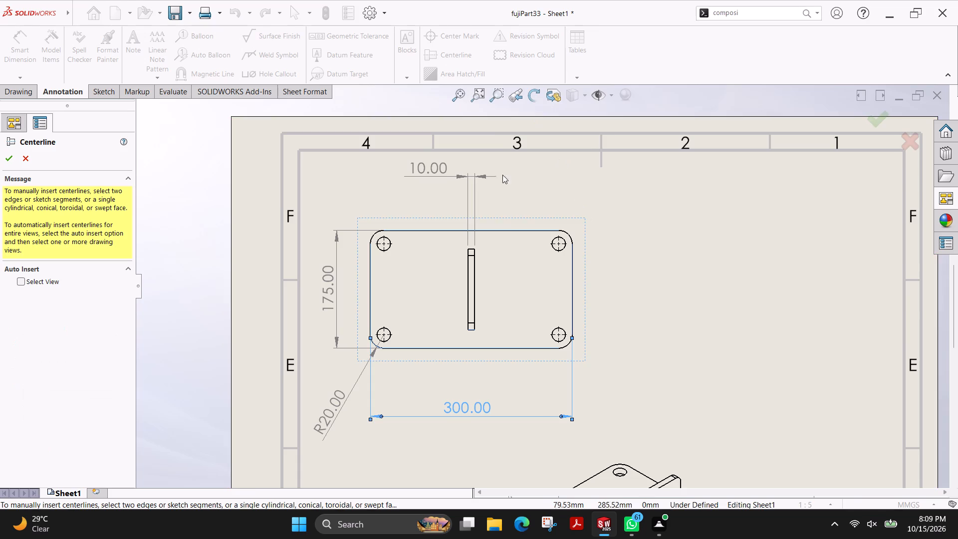
{"action": "scroll", "coordinate": [511, 321], "scroll_direction": "down", "scroll_amount": 4}
{"action": "left_click", "coordinate": [453, 282]}
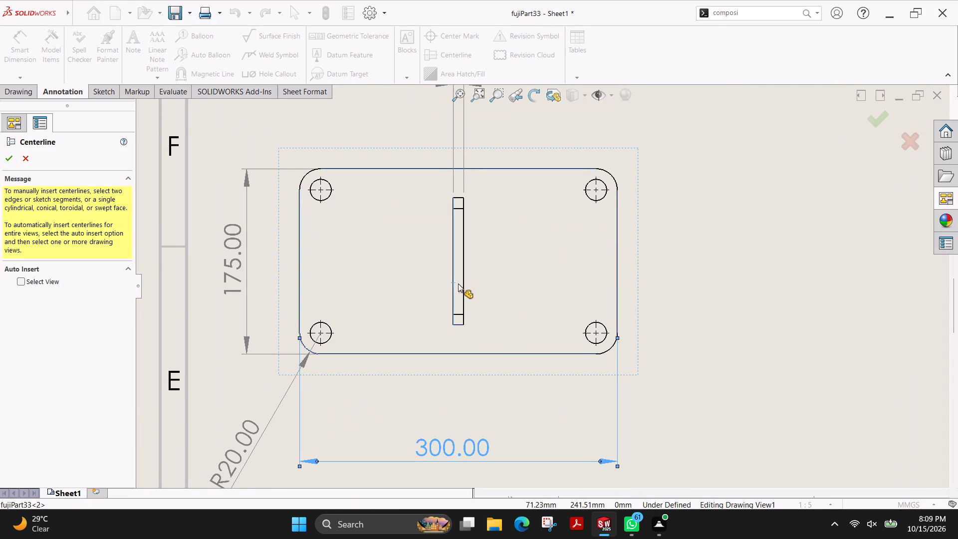
{"action": "left_click", "coordinate": [463, 284]}
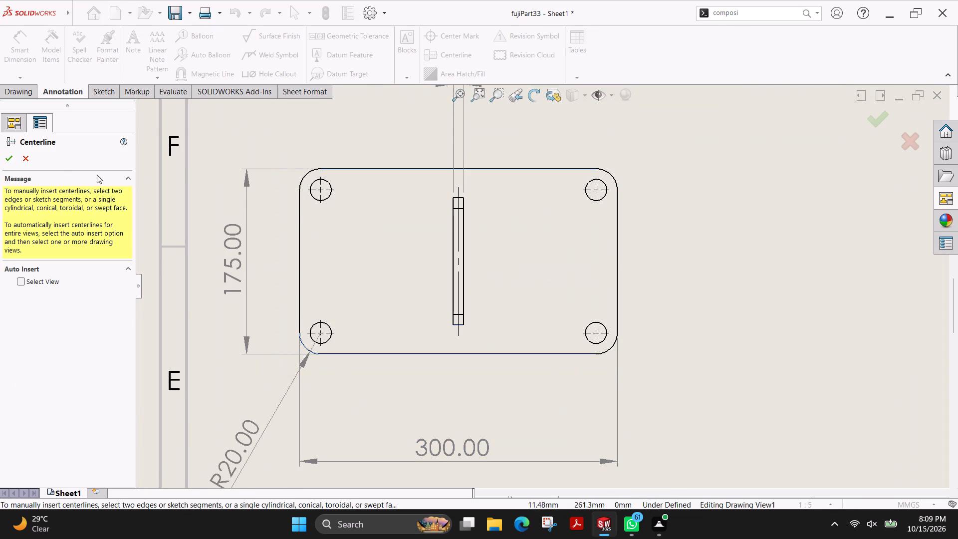
{"action": "left_click", "coordinate": [11, 161]}
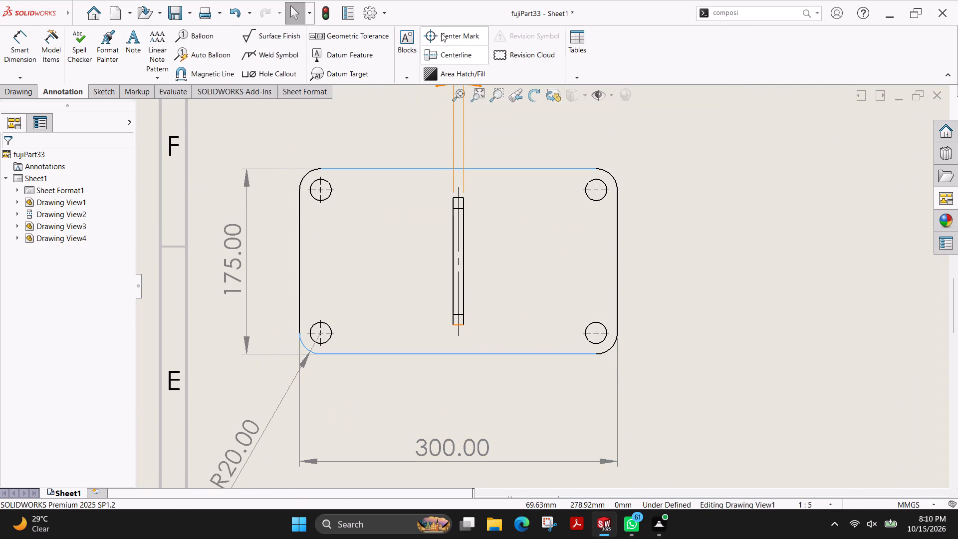
Dimension the distance from the wall's centerline to the plate's right edge, placing it above the overall length dimension.
{"action": "left_click", "coordinate": [28, 33]}
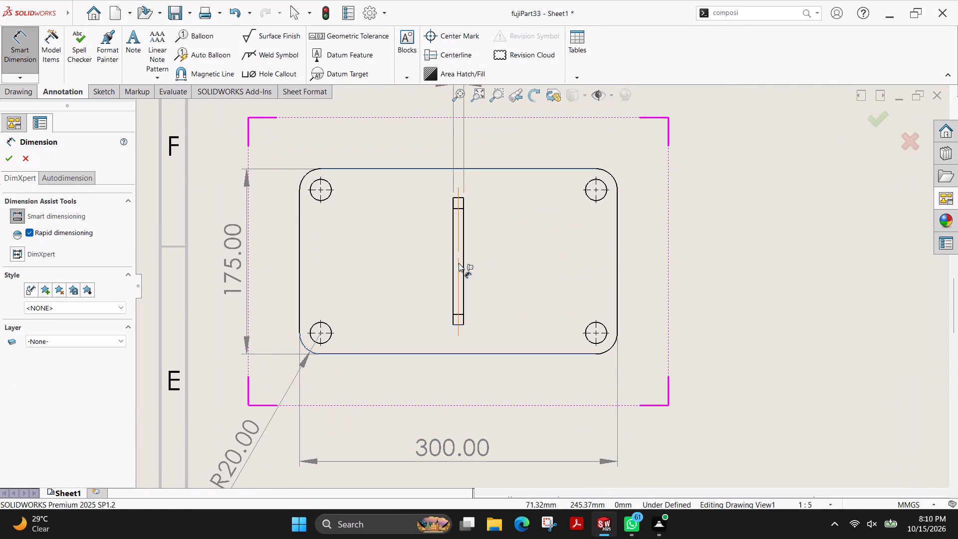
{"action": "left_click", "coordinate": [459, 263]}
{"action": "left_click", "coordinate": [618, 273]}
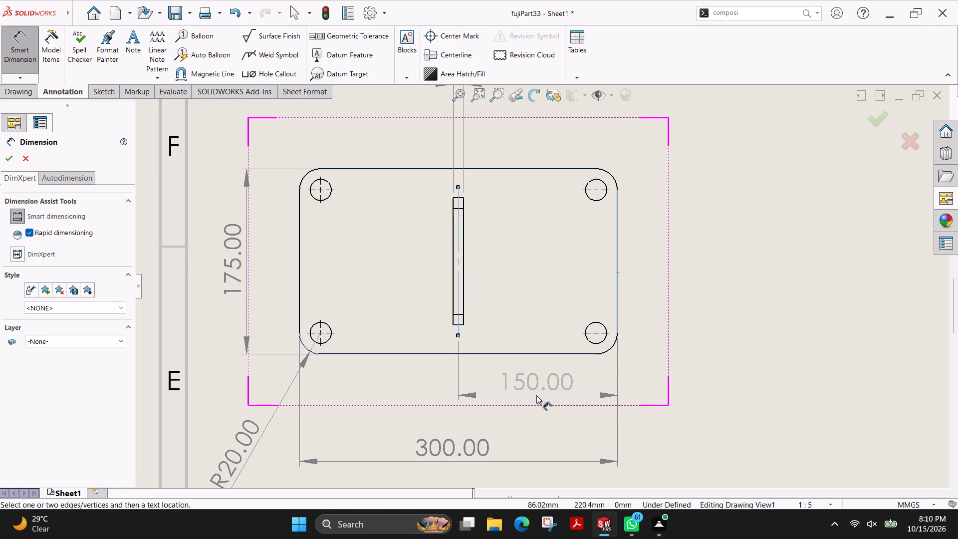
{"action": "left_click", "coordinate": [536, 395]}
Dimension the diameter of the upper-right corner hole in the top view, placing it outside the plate corner.
{"action": "scroll", "coordinate": [687, 245], "scroll_direction": "up", "scroll_amount": 3}
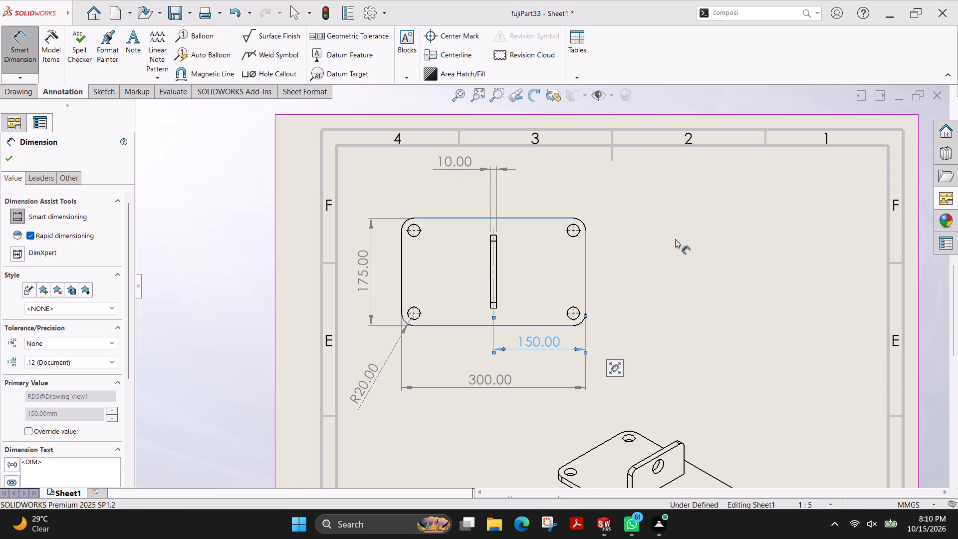
{"action": "left_click", "coordinate": [576, 226]}
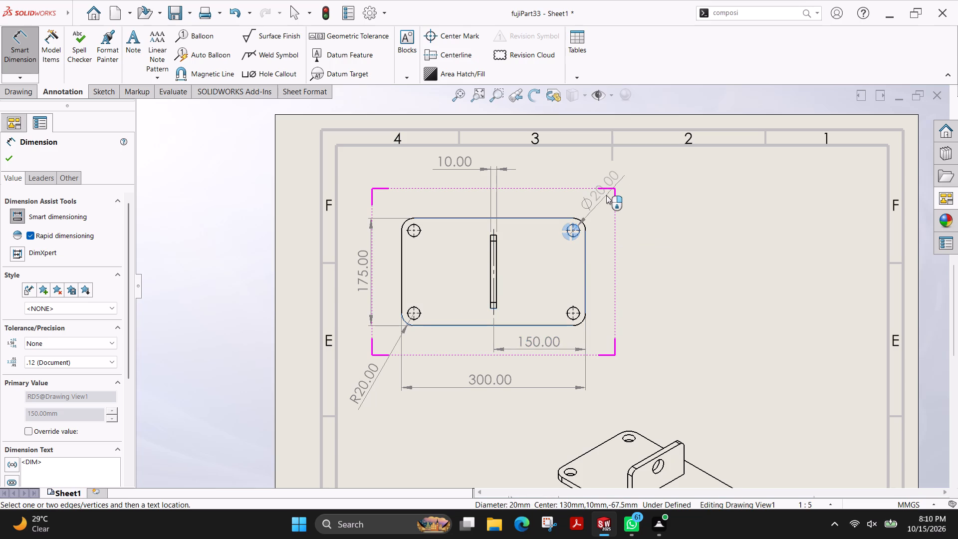
{"action": "left_click", "coordinate": [609, 194]}
Dimension the base plate's thickness in the front view, placing it beyond the plate's right end.
{"action": "scroll", "coordinate": [651, 259], "scroll_direction": "down", "scroll_amount": 2}
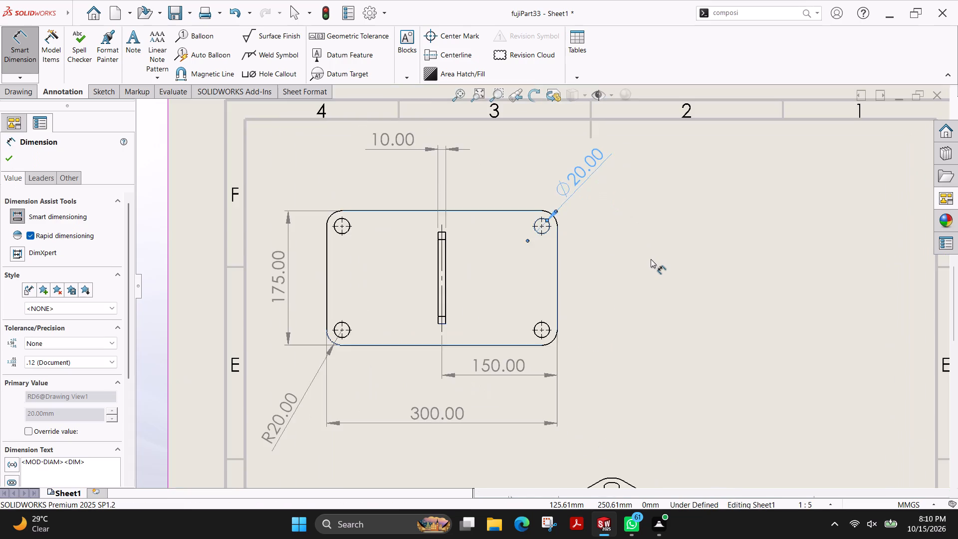
{"action": "scroll", "coordinate": [651, 259], "scroll_direction": "up", "scroll_amount": 2}
{"action": "scroll", "coordinate": [668, 397], "scroll_direction": "up", "scroll_amount": 3}
{"action": "scroll", "coordinate": [593, 421], "scroll_direction": "up", "scroll_amount": 3}
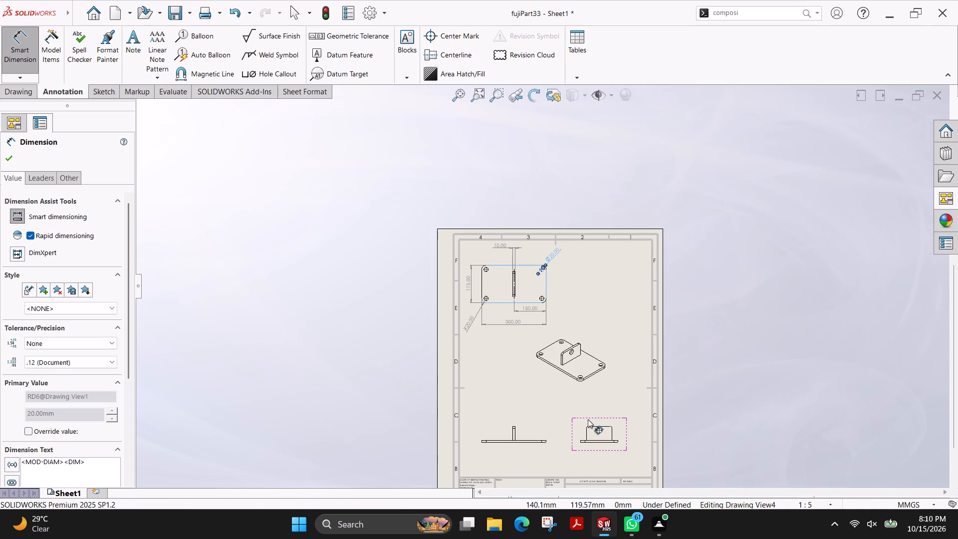
{"action": "scroll", "coordinate": [512, 369], "scroll_direction": "up", "scroll_amount": 1}
{"action": "scroll", "coordinate": [512, 369], "scroll_direction": "down", "scroll_amount": 3}
{"action": "scroll", "coordinate": [531, 417], "scroll_direction": "down", "scroll_amount": 2}
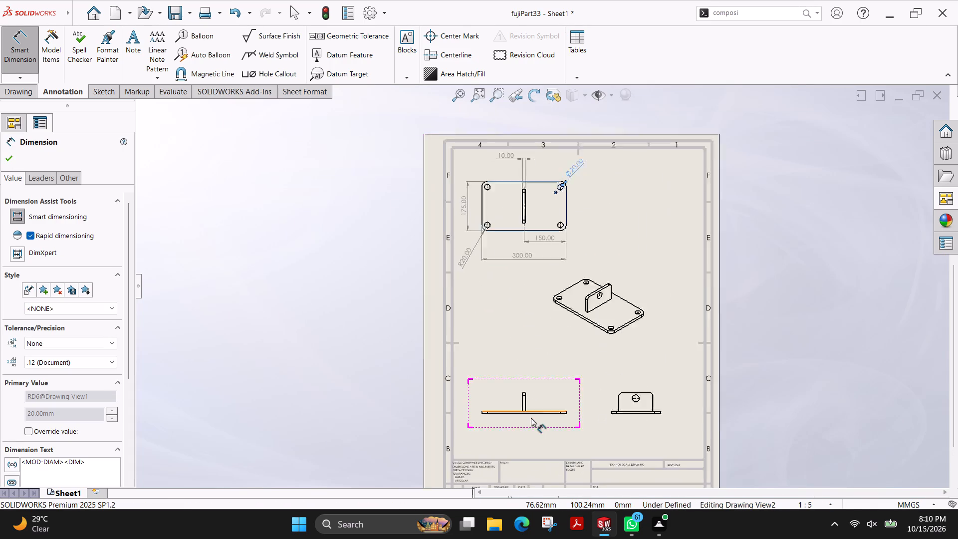
{"action": "scroll", "coordinate": [535, 405], "scroll_direction": "down", "scroll_amount": 5}
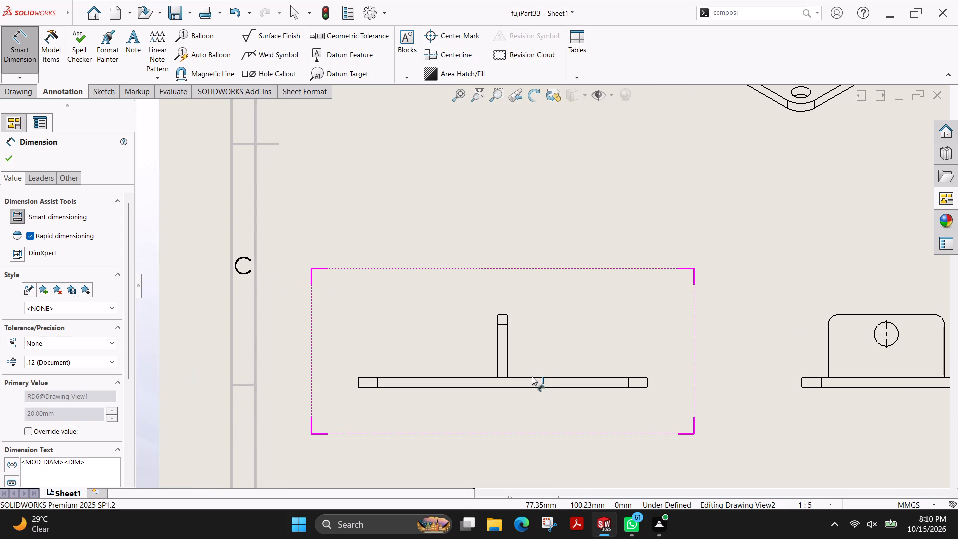
{"action": "scroll", "coordinate": [532, 376], "scroll_direction": "down", "scroll_amount": 3}
{"action": "left_click", "coordinate": [644, 373]}
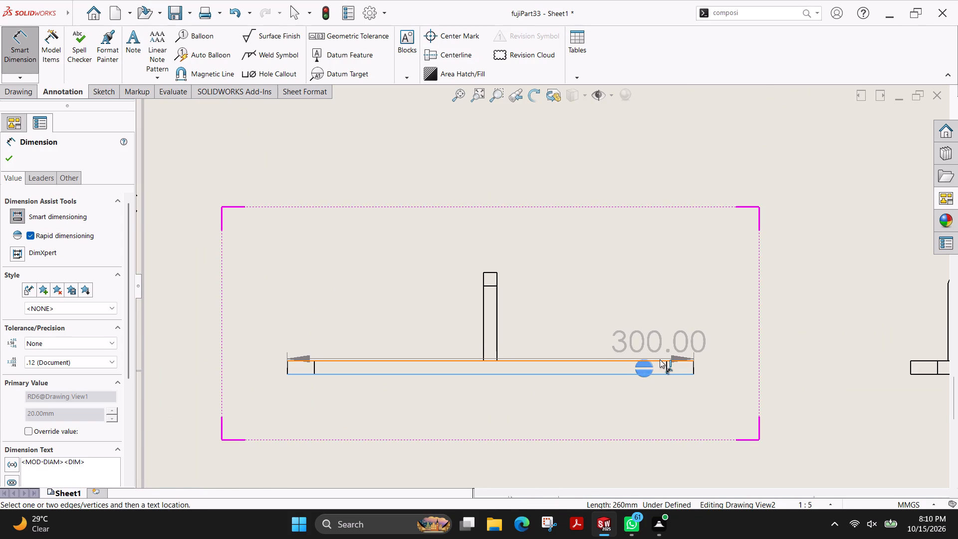
{"action": "left_click", "coordinate": [660, 359]}
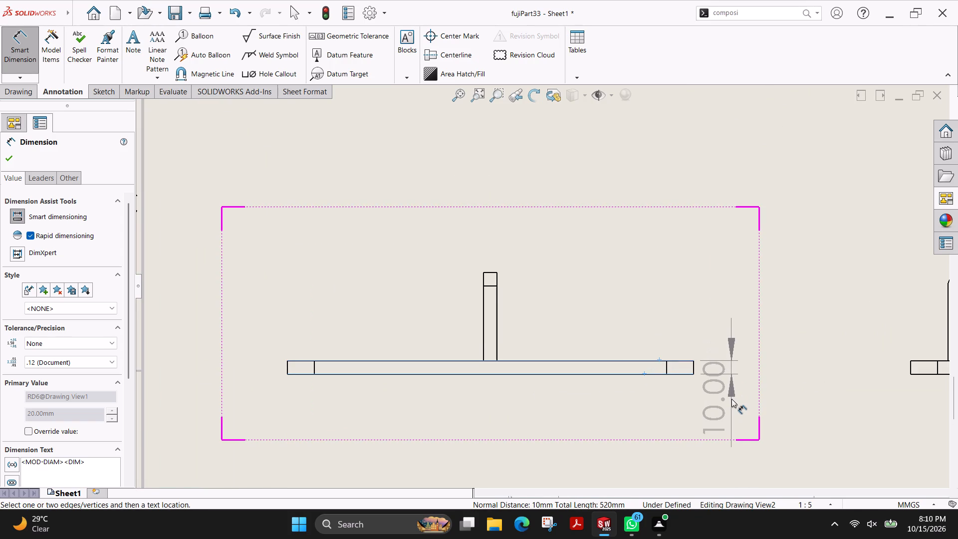
{"action": "left_click", "coordinate": [740, 447]}
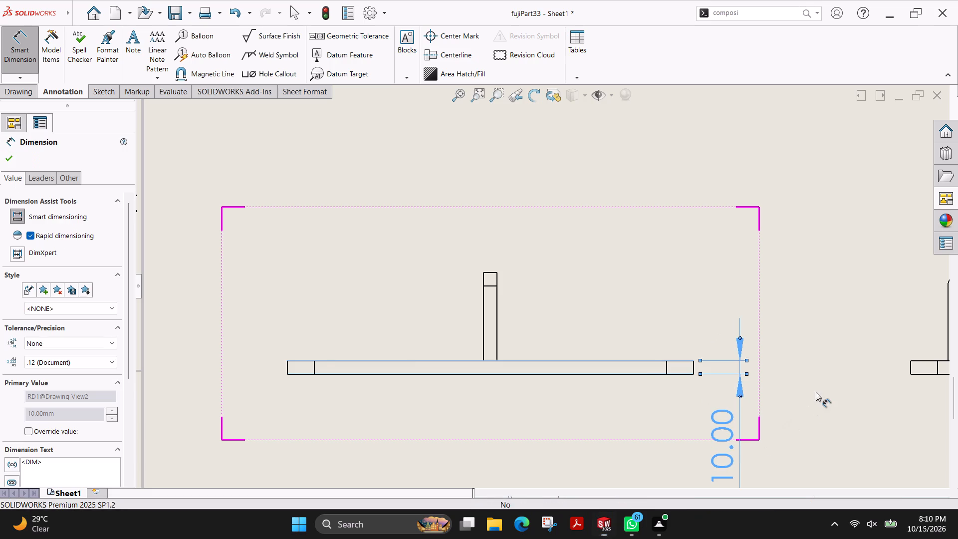
Dimension the overall height from the plate's underside to the wall's top edge in the right view, on its left side.
{"action": "scroll", "coordinate": [828, 375], "scroll_direction": "up", "scroll_amount": 3}
{"action": "scroll", "coordinate": [803, 317], "scroll_direction": "up", "scroll_amount": 3}
{"action": "scroll", "coordinate": [731, 287], "scroll_direction": "down", "scroll_amount": 2}
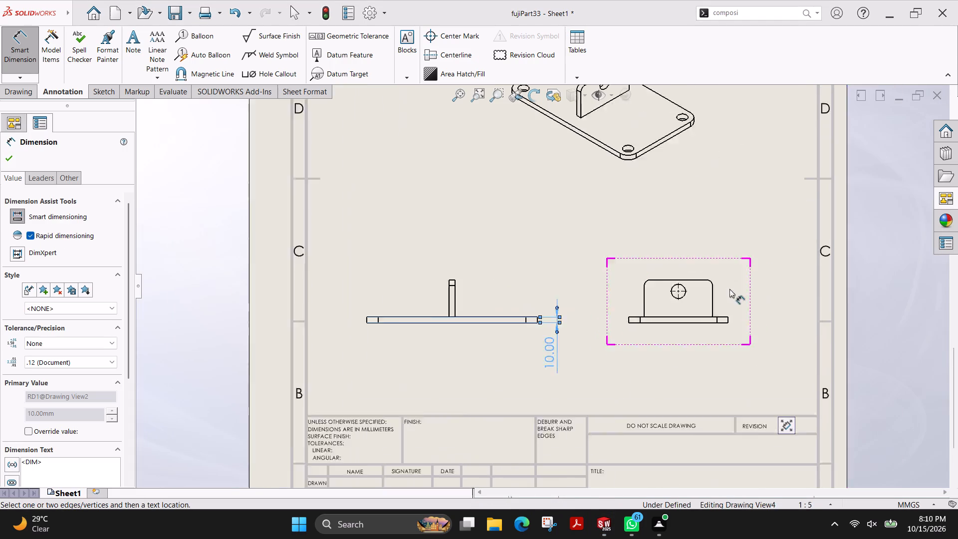
{"action": "scroll", "coordinate": [729, 289], "scroll_direction": "down", "scroll_amount": 4}
{"action": "scroll", "coordinate": [622, 315], "scroll_direction": "down", "scroll_amount": 3}
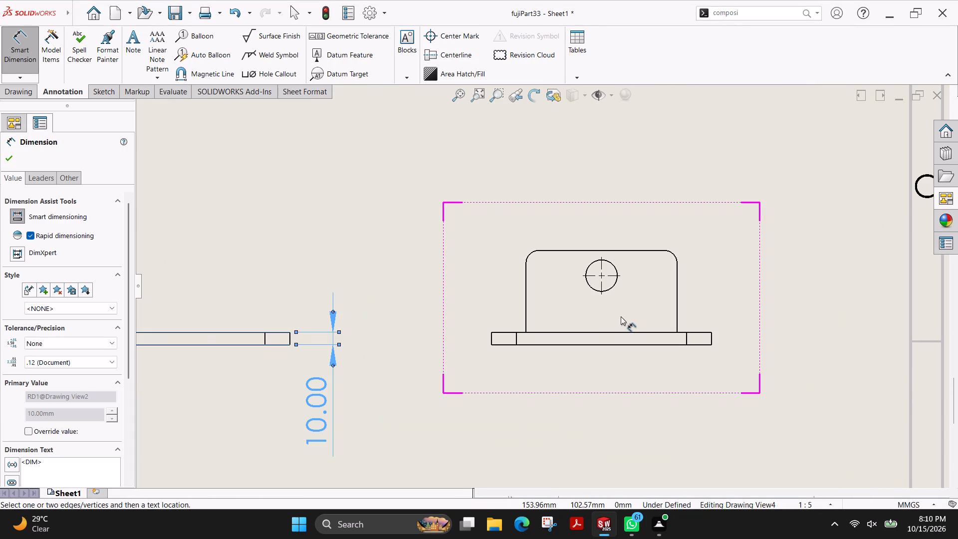
{"action": "left_click", "coordinate": [564, 251]}
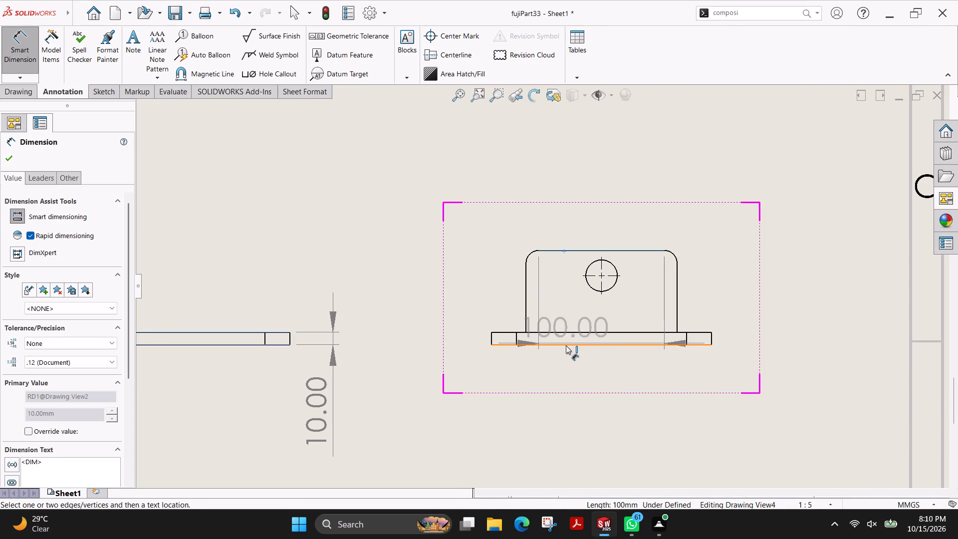
{"action": "left_click", "coordinate": [567, 345]}
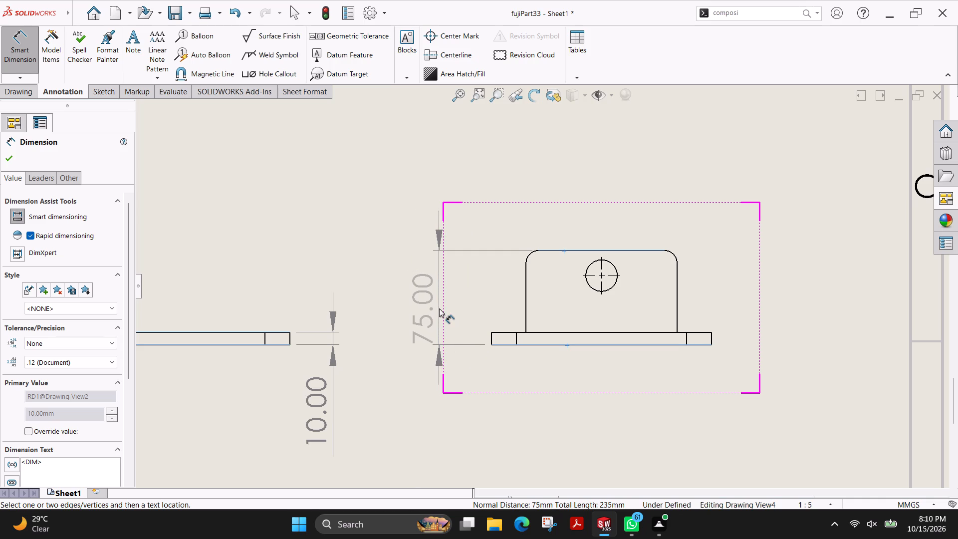
{"action": "left_click", "coordinate": [439, 308]}
Dimension the diameter of the wall's hole in the right view, placing it above and left of the view.
{"action": "left_click", "coordinate": [592, 263]}
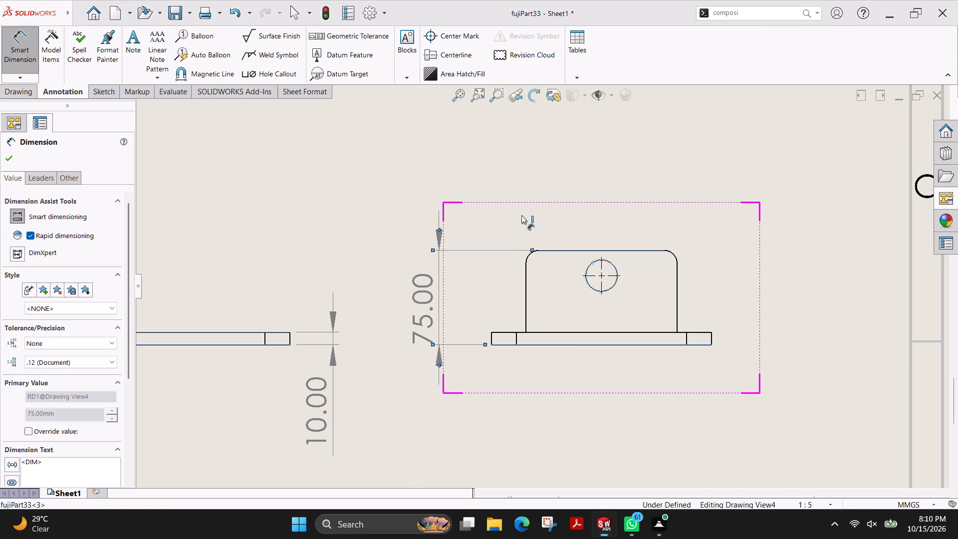
{"action": "left_click", "coordinate": [434, 162]}
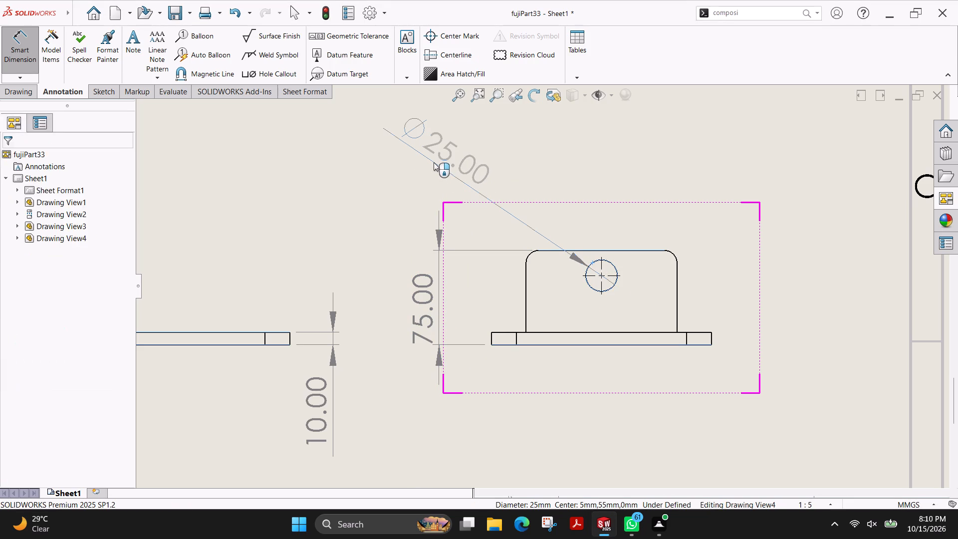
Dimension the upright wall's width between its two vertical edges in the right view, placing it above the view.
{"action": "left_click", "coordinate": [525, 285]}
{"action": "left_click", "coordinate": [677, 290]}
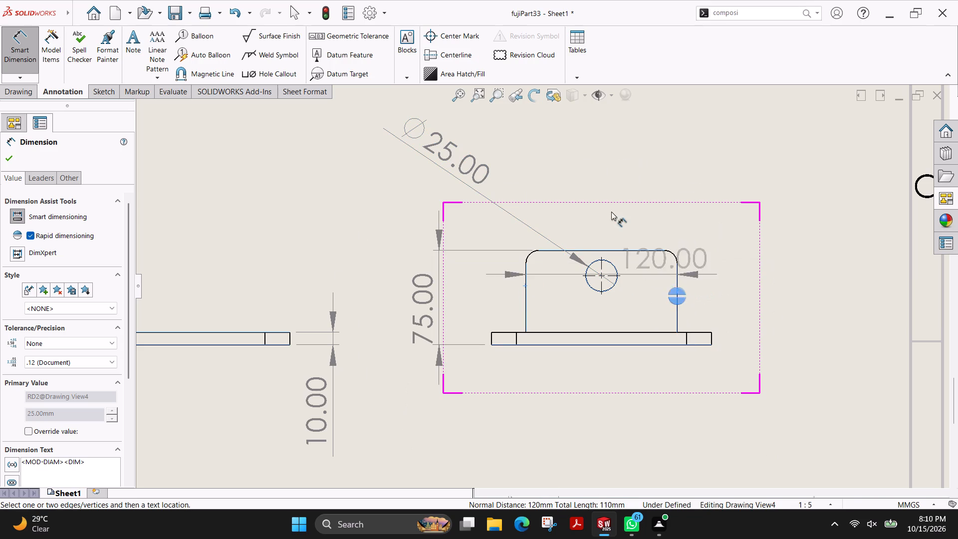
{"action": "left_click", "coordinate": [607, 174]}
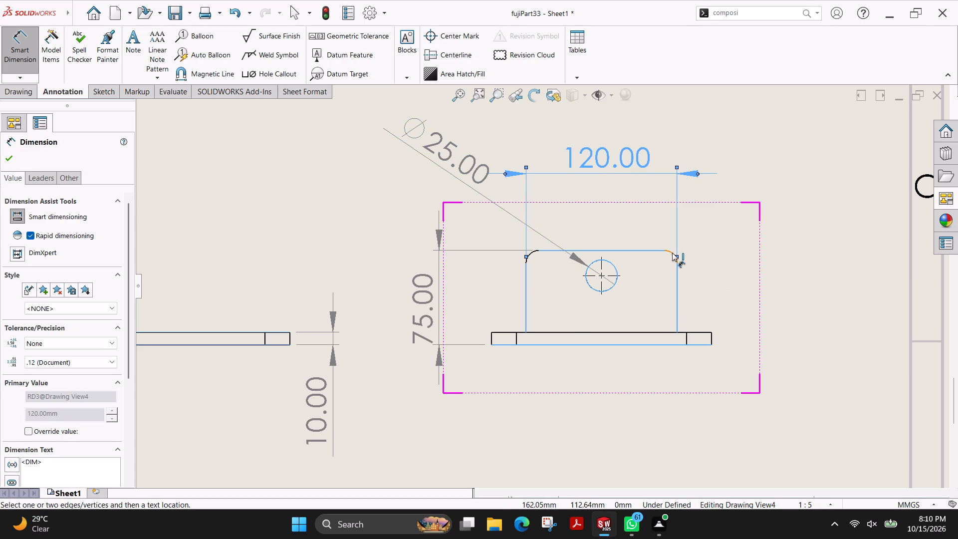
Dimension the radius of the wall's upper-right rounded corner in the right view, placing it outside the corner.
{"action": "left_click", "coordinate": [670, 253]}
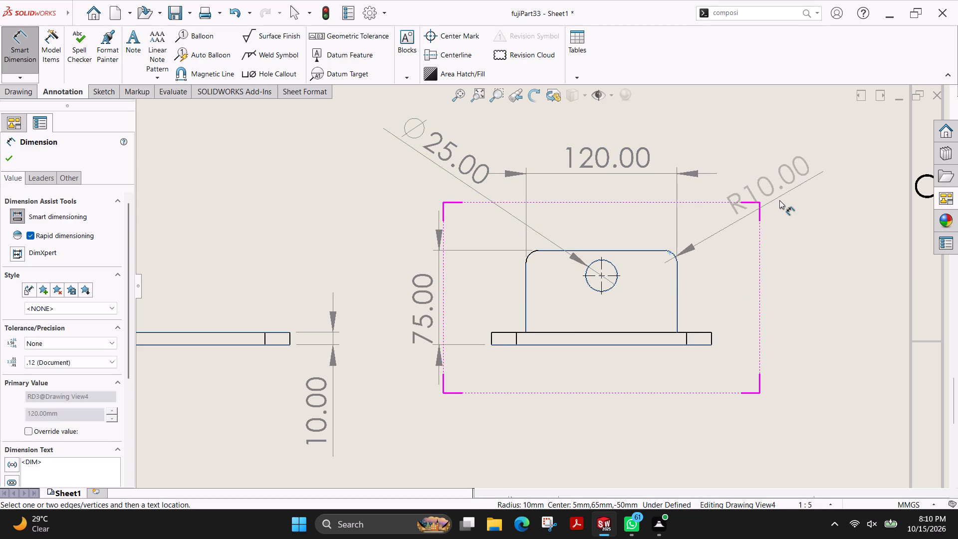
{"action": "left_click", "coordinate": [779, 200]}
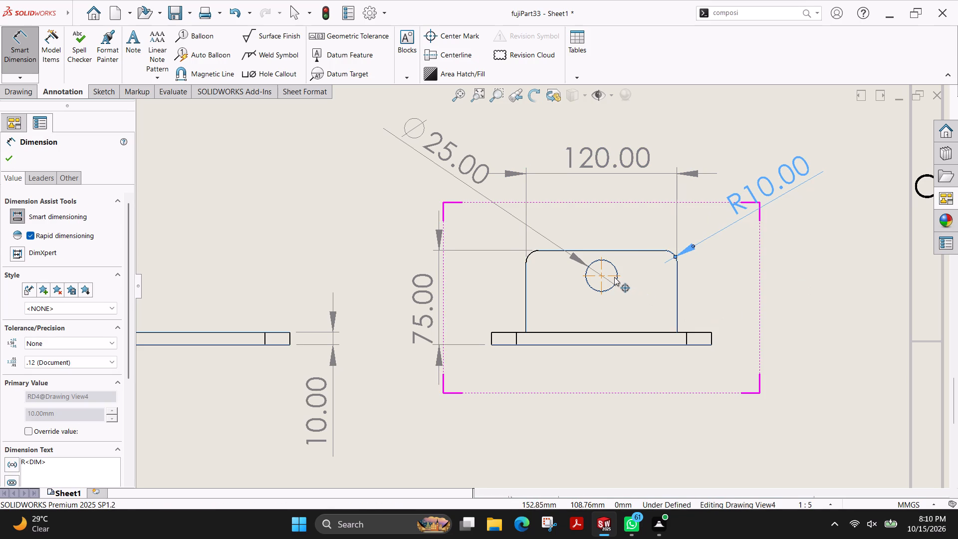
Dimension the height from the plate's underside to the wall hole's centre in the right view, placing it beyond the plate's right end.
{"action": "left_click", "coordinate": [609, 275]}
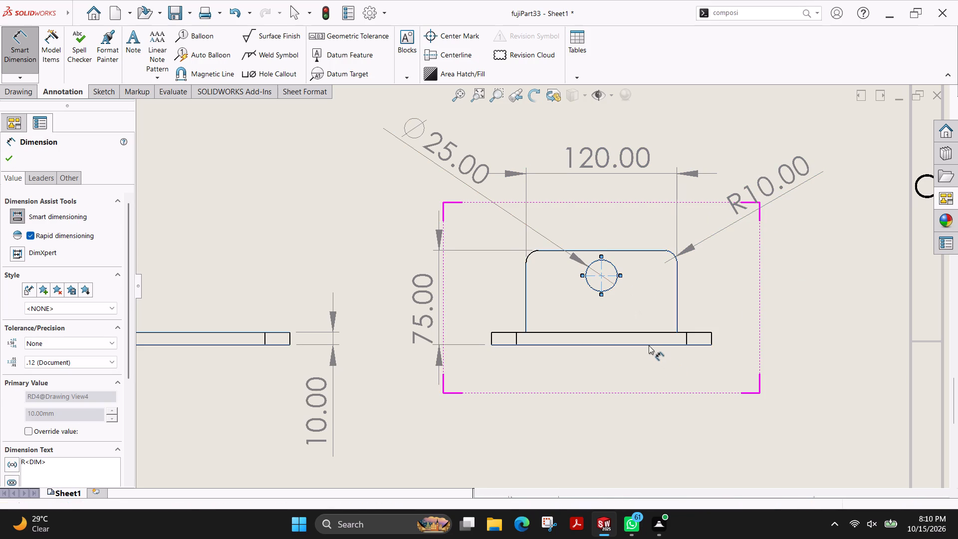
{"action": "left_click", "coordinate": [646, 342]}
{"action": "left_click", "coordinate": [649, 344]}
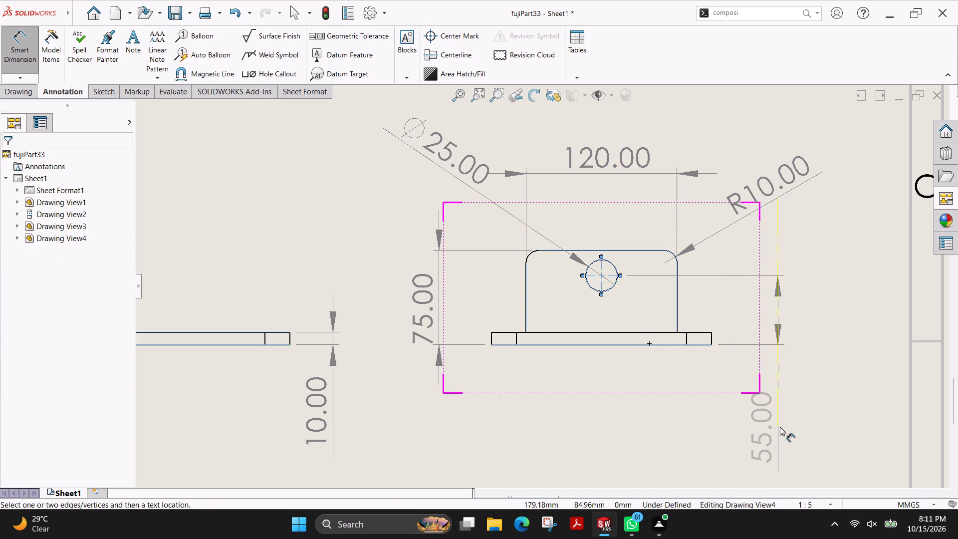
{"action": "left_click", "coordinate": [781, 422]}
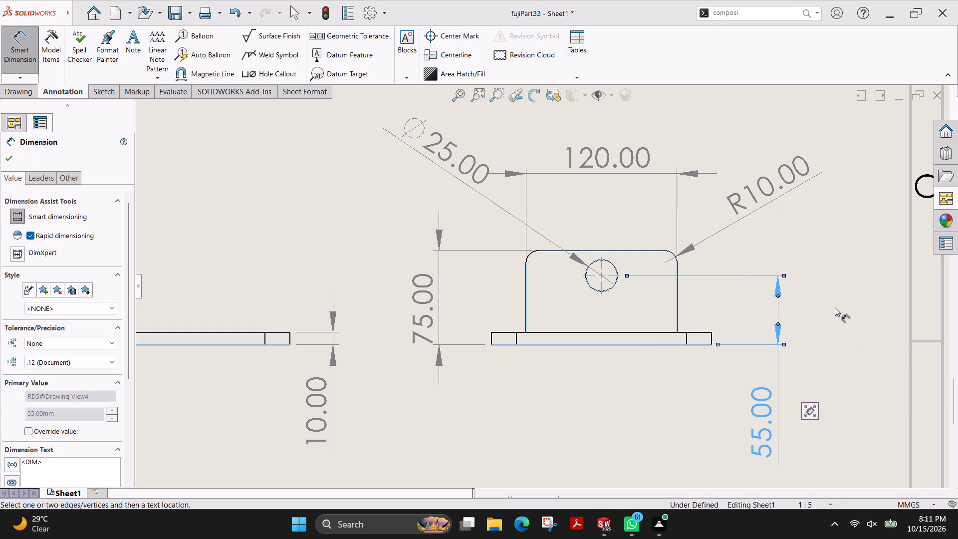
Dimension the horizontal distance from the wall hole's centre to the wall's right edge, placing it below the right view, and finish dimensioning.
{"action": "left_click", "coordinate": [600, 284]}
{"action": "left_click", "coordinate": [676, 310]}
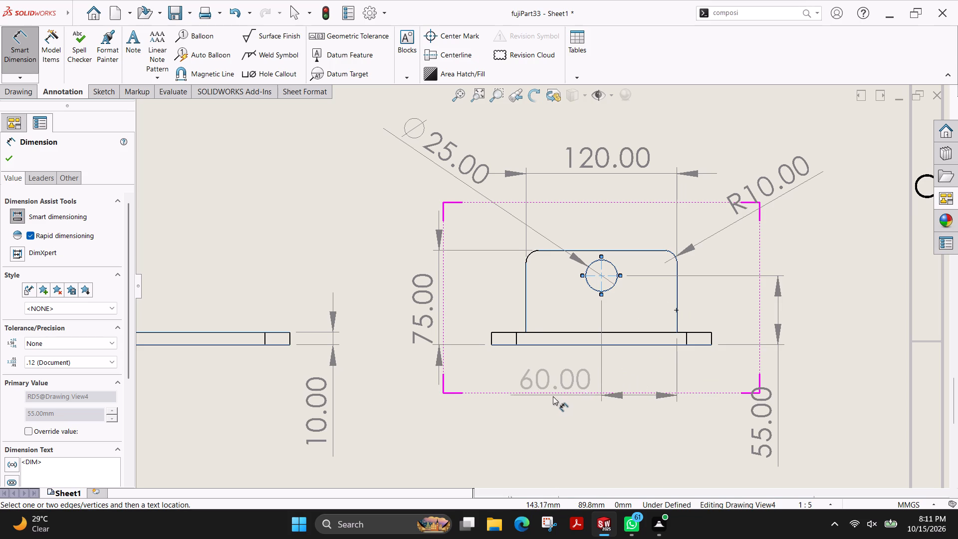
{"action": "left_click", "coordinate": [550, 397]}
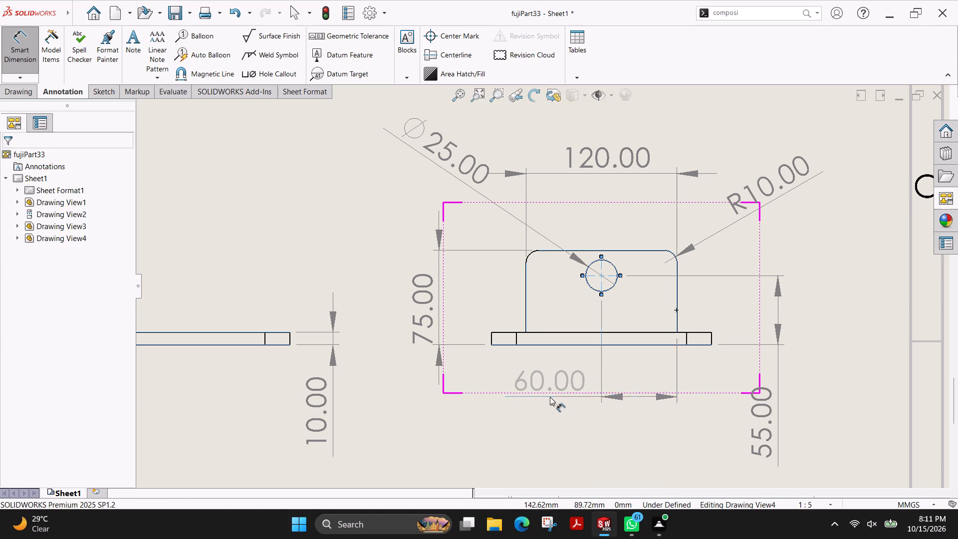
{"action": "scroll", "coordinate": [564, 385], "scroll_direction": "up", "scroll_amount": 6}
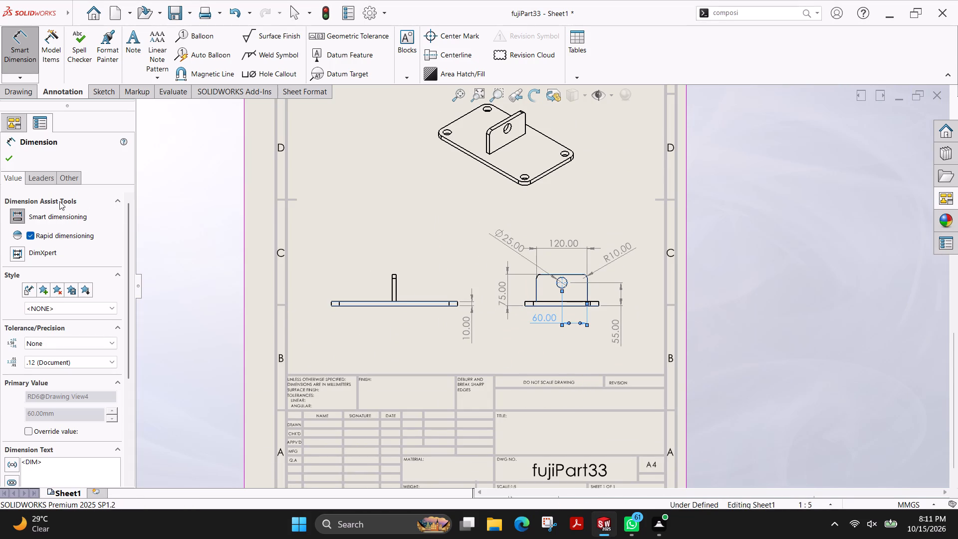
{"action": "left_click", "coordinate": [8, 155]}
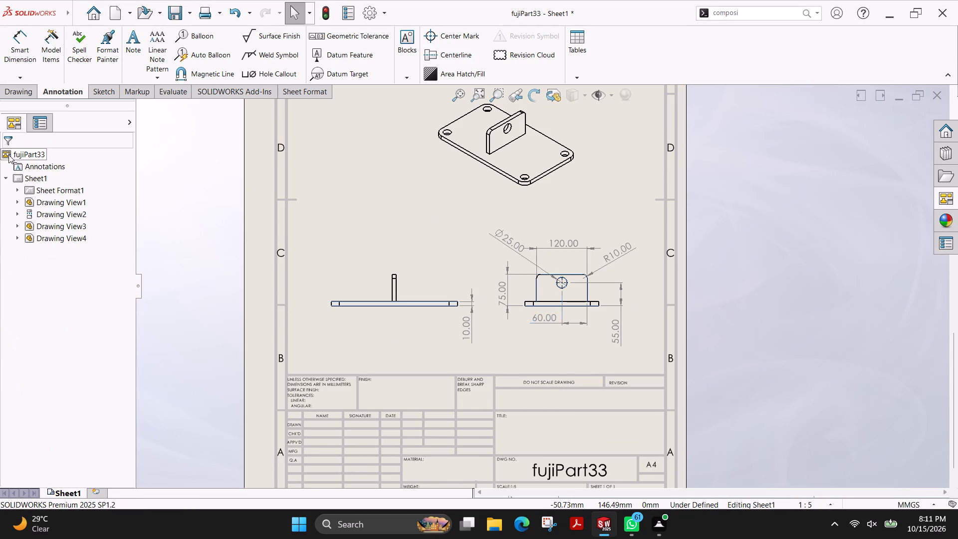
Save the drawing as fujiPart33 in the solid works folder inside the desktop's fuji plot file folder.
{"action": "scroll", "coordinate": [511, 256], "scroll_direction": "up", "scroll_amount": 4}
{"action": "scroll", "coordinate": [511, 256], "scroll_direction": "down", "scroll_amount": 2}
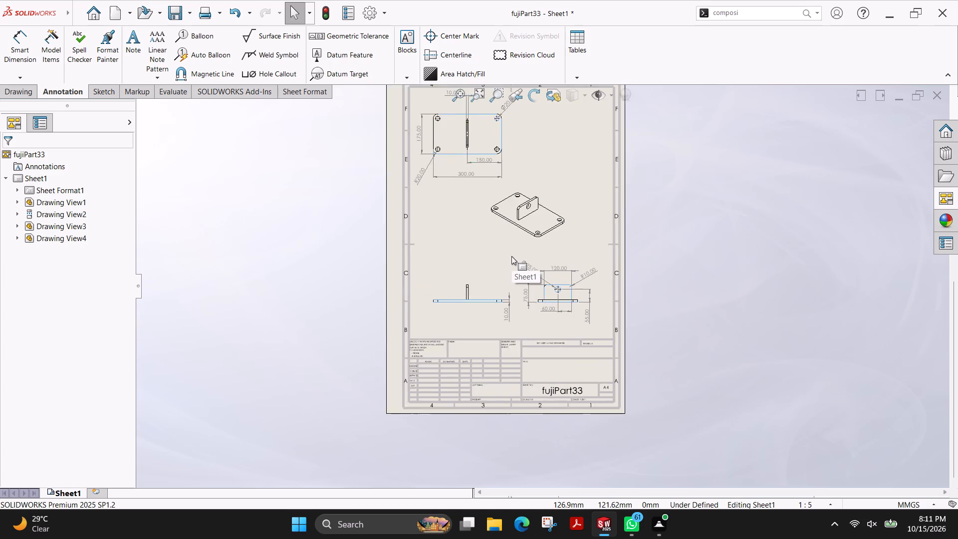
{"action": "scroll", "coordinate": [511, 256], "scroll_direction": "up", "scroll_amount": 2}
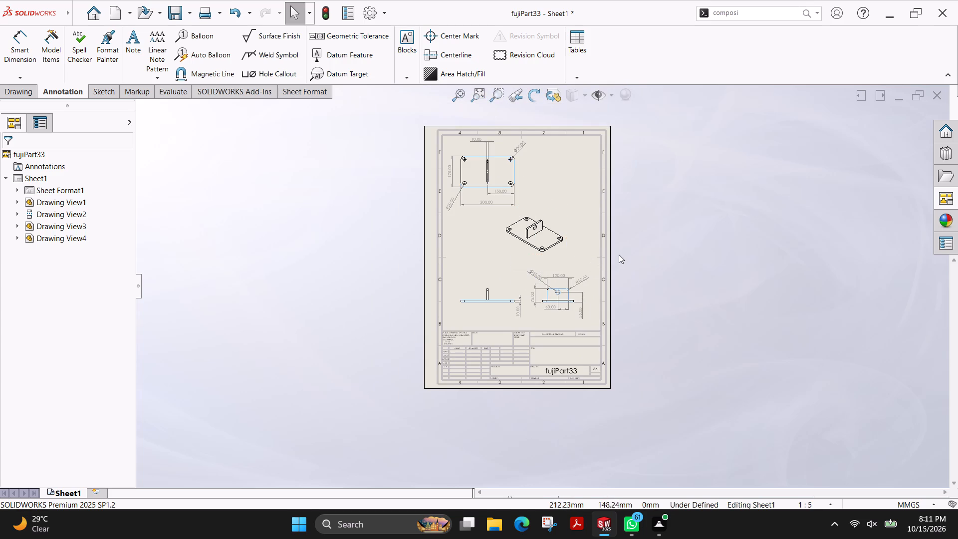
{"action": "key", "text": "ctrl+s"}
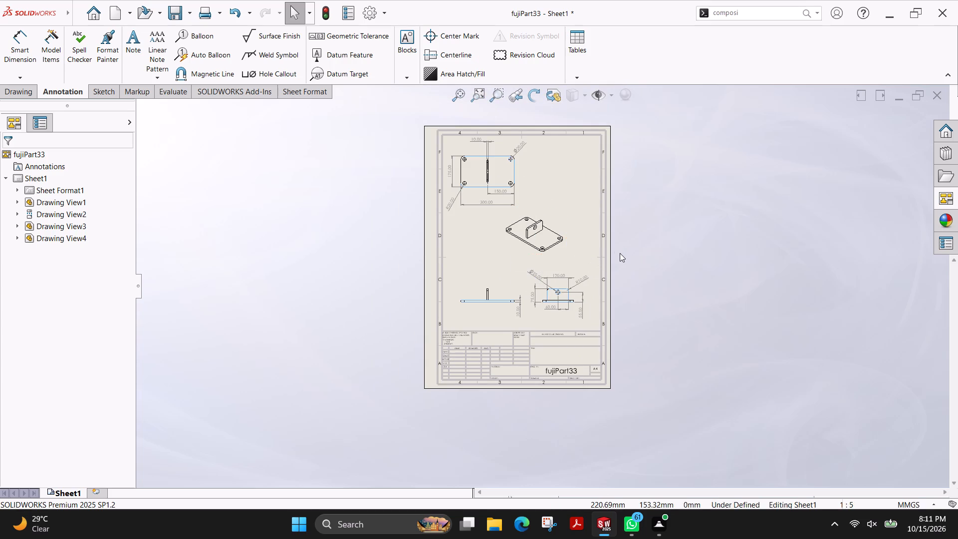
{"action": "double_click", "coordinate": [130, 33]}
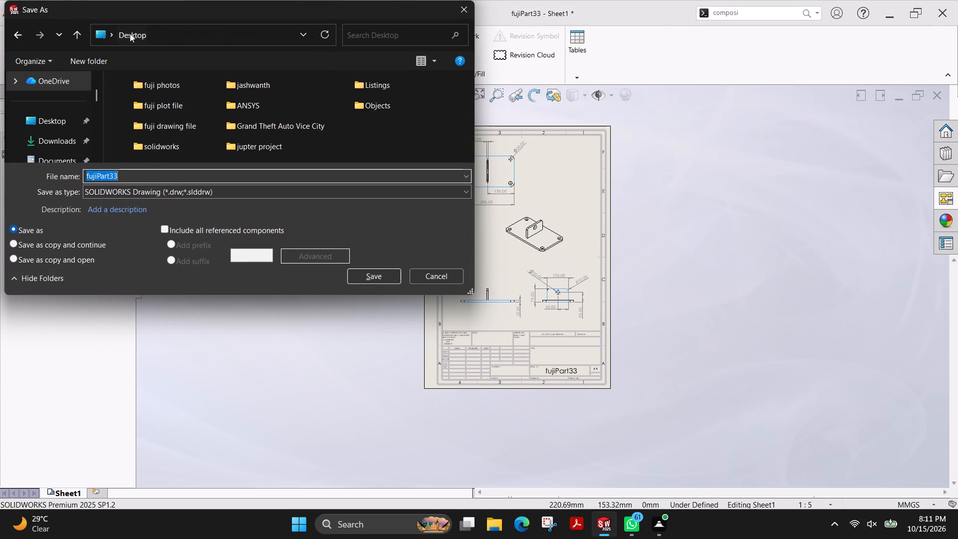
{"action": "double_click", "coordinate": [172, 123]}
{"action": "double_click", "coordinate": [149, 95]}
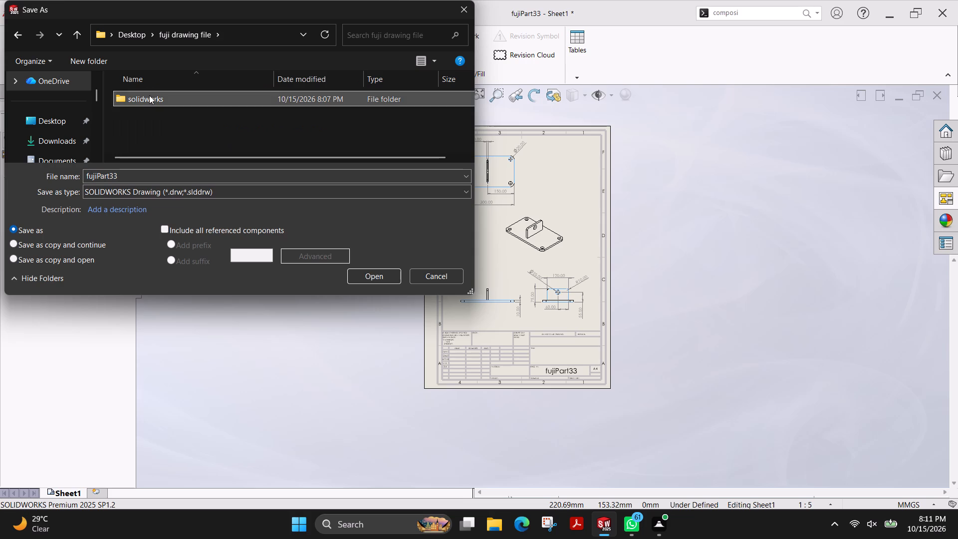
{"action": "scroll", "coordinate": [181, 119], "scroll_direction": "down", "scroll_amount": 5}
{"action": "scroll", "coordinate": [181, 119], "scroll_direction": "up", "scroll_amount": 1}
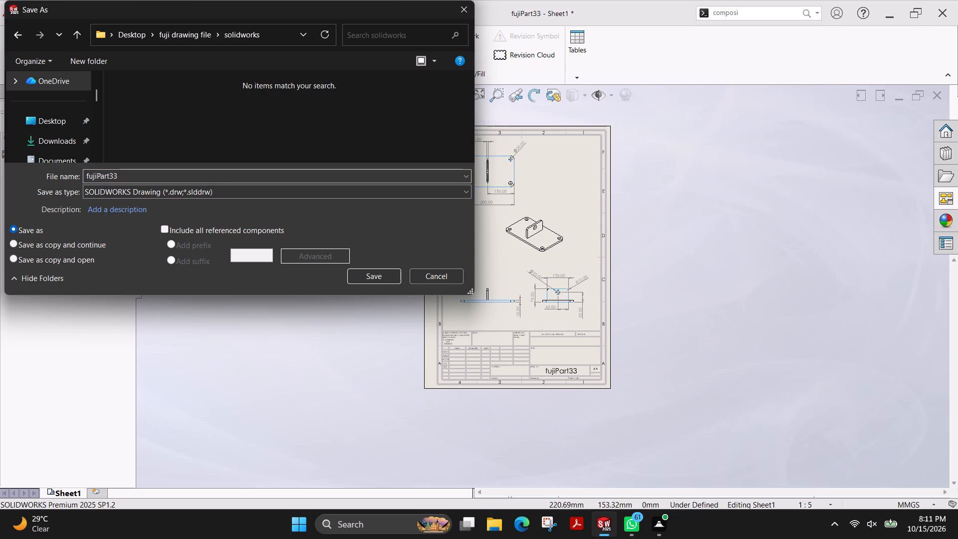
{"action": "left_click", "coordinate": [119, 31]}
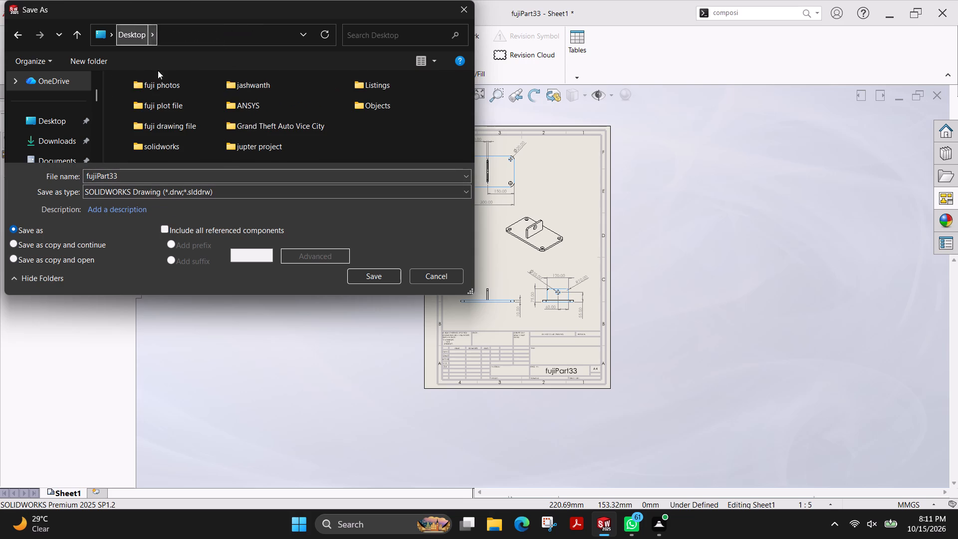
{"action": "double_click", "coordinate": [180, 101]}
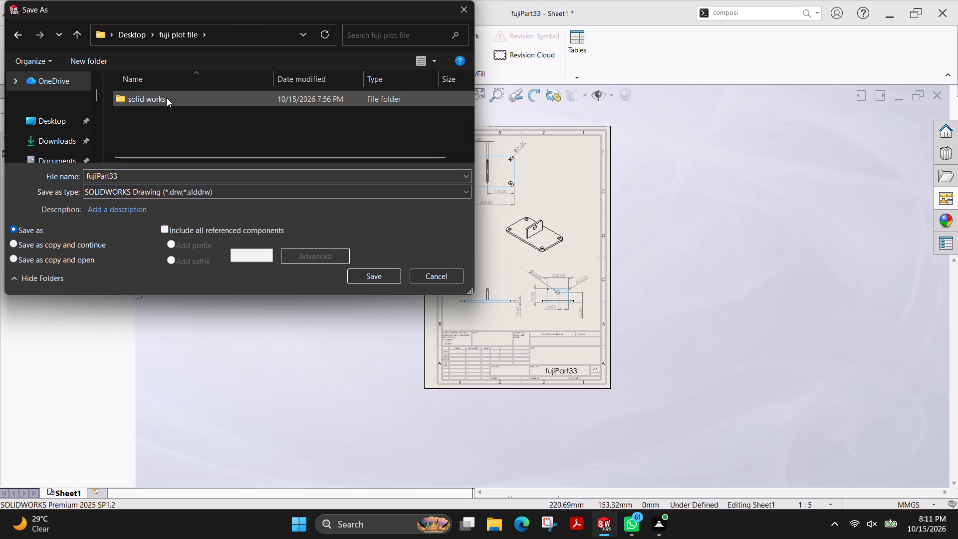
{"action": "double_click", "coordinate": [167, 98]}
{"action": "scroll", "coordinate": [248, 130], "scroll_direction": "down", "scroll_amount": 9}
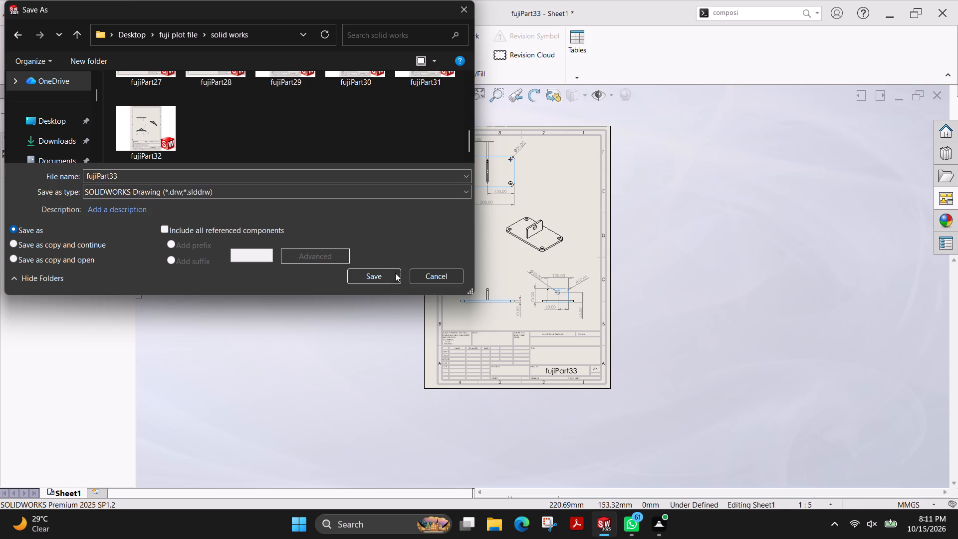
{"action": "left_click", "coordinate": [389, 276]}
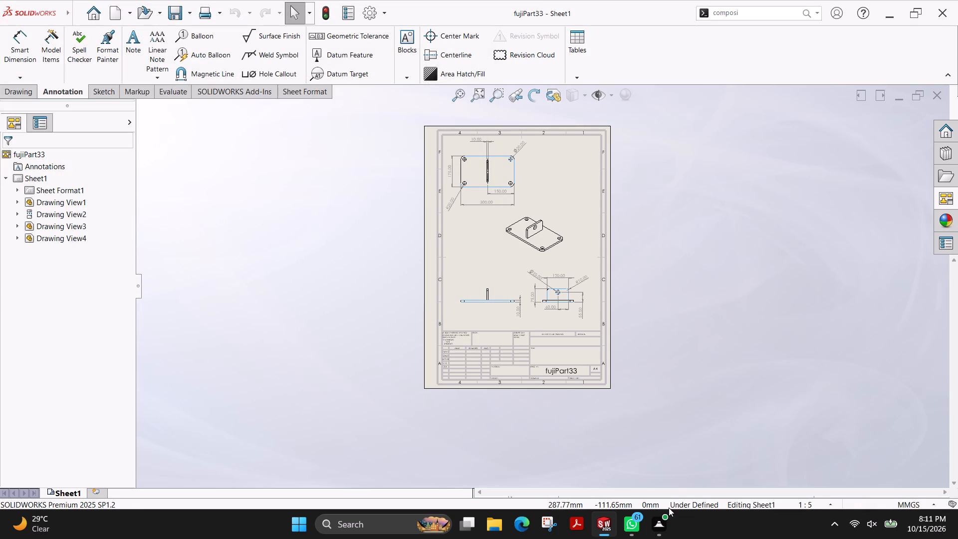